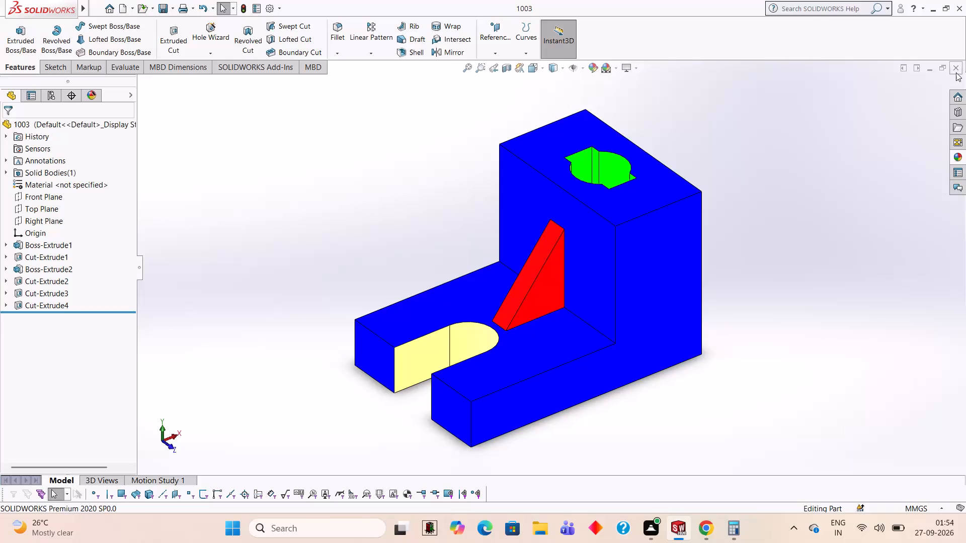
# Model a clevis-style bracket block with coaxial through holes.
# Close the 1003 part and create a new part document.
pyautogui.click(958, 70)
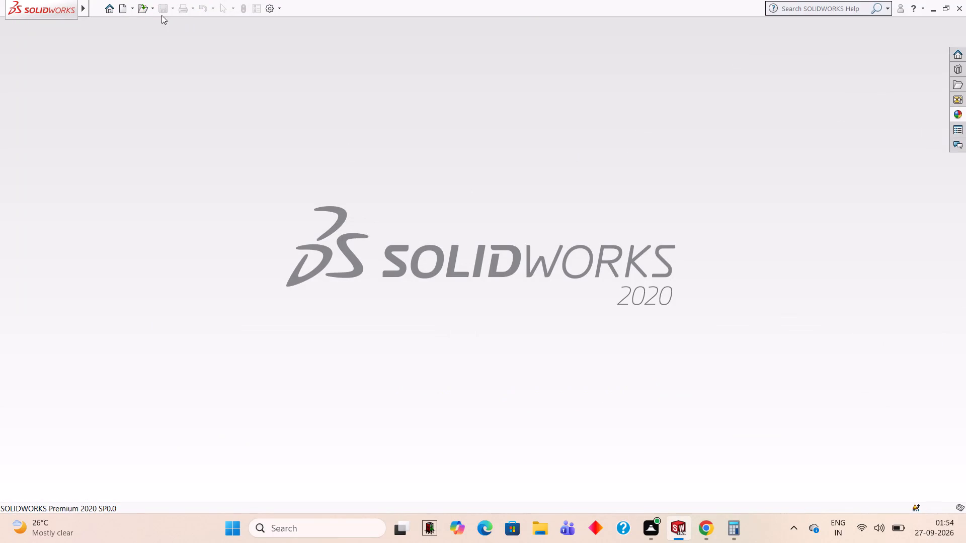
pyautogui.click(119, 11)
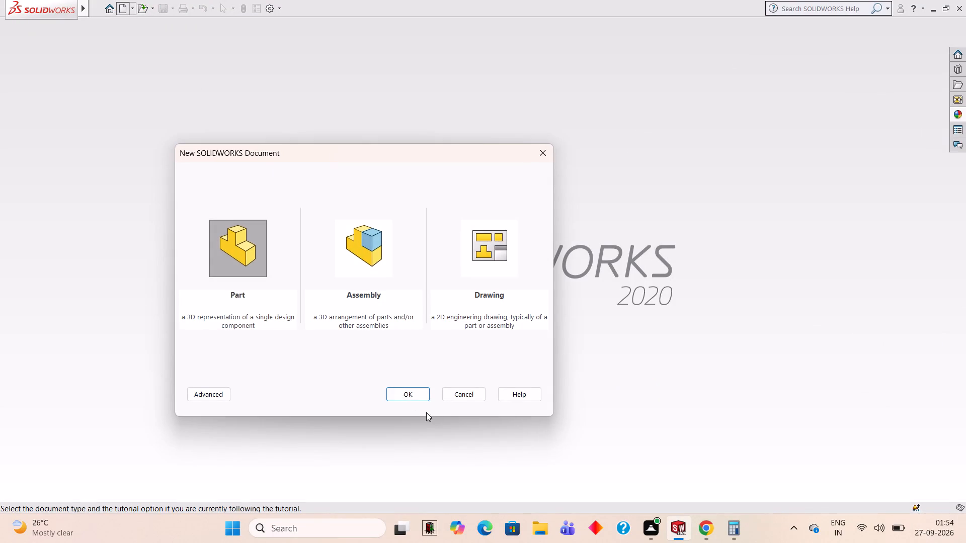
pyautogui.click(409, 397)
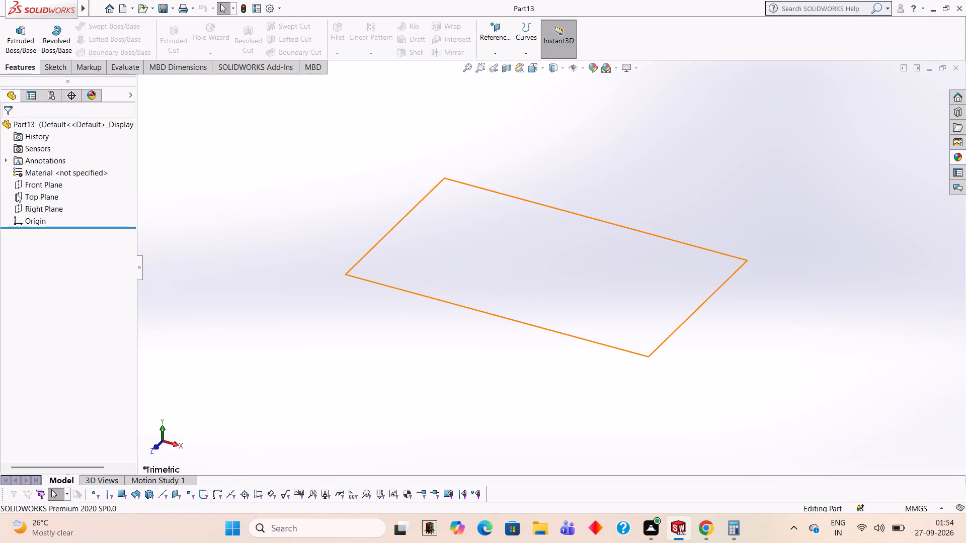
# Sketch a 140 × 80 mm rectangle on the Front Plane with its upper-left corner at the origin.
pyautogui.click(35, 185)
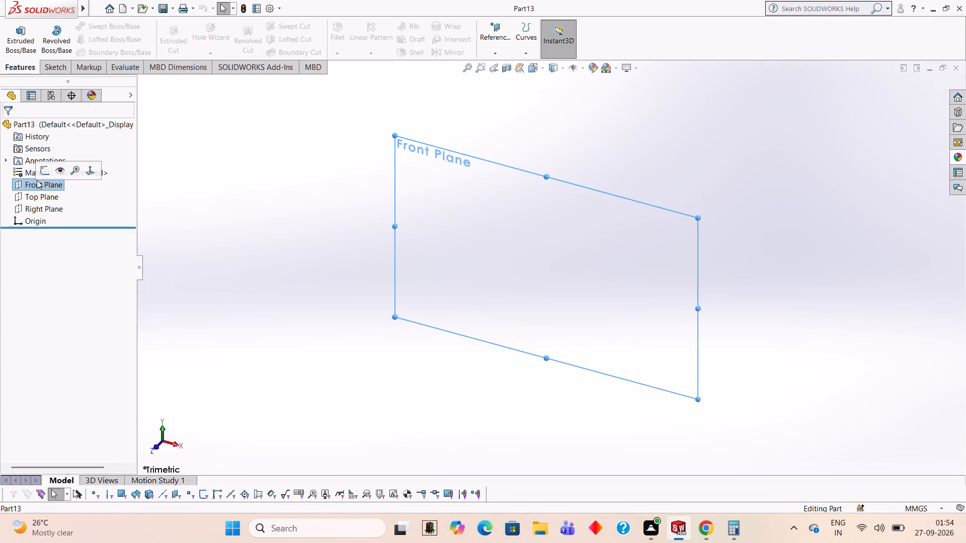
pyautogui.click(43, 171)
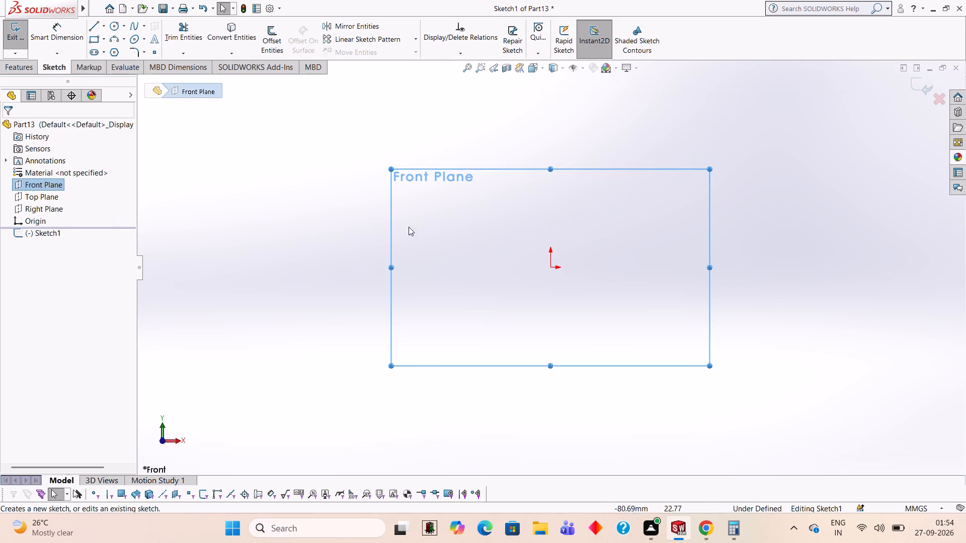
pyautogui.click(425, 229)
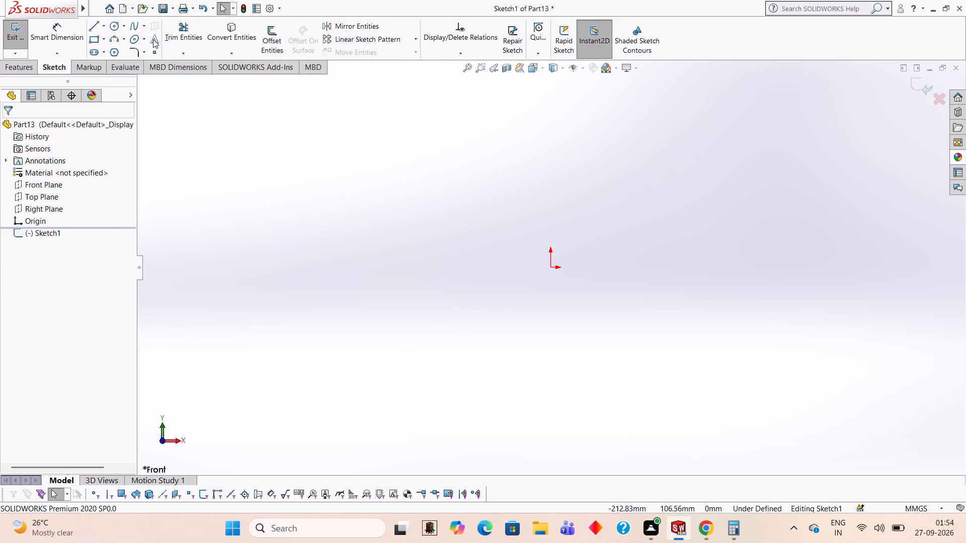
pyautogui.click(91, 31)
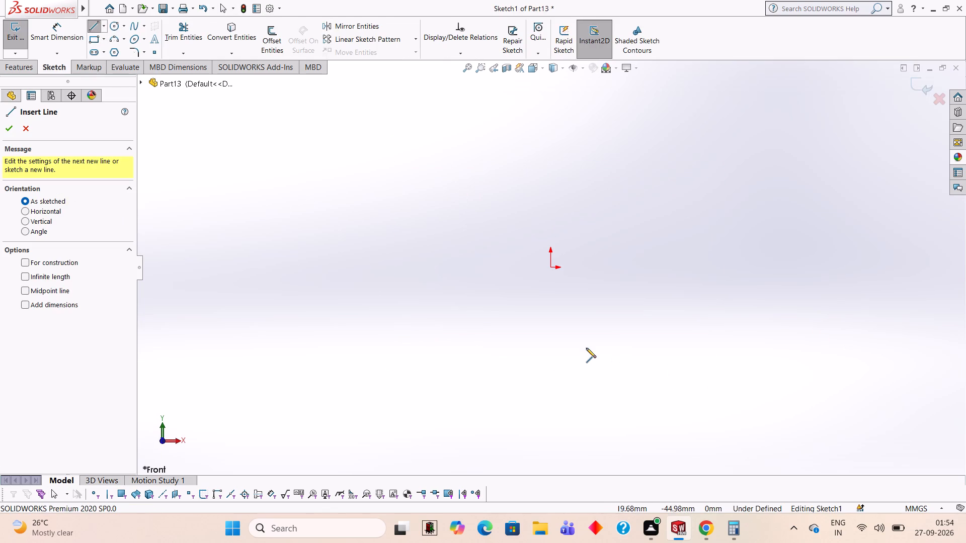
pyautogui.click(550, 267)
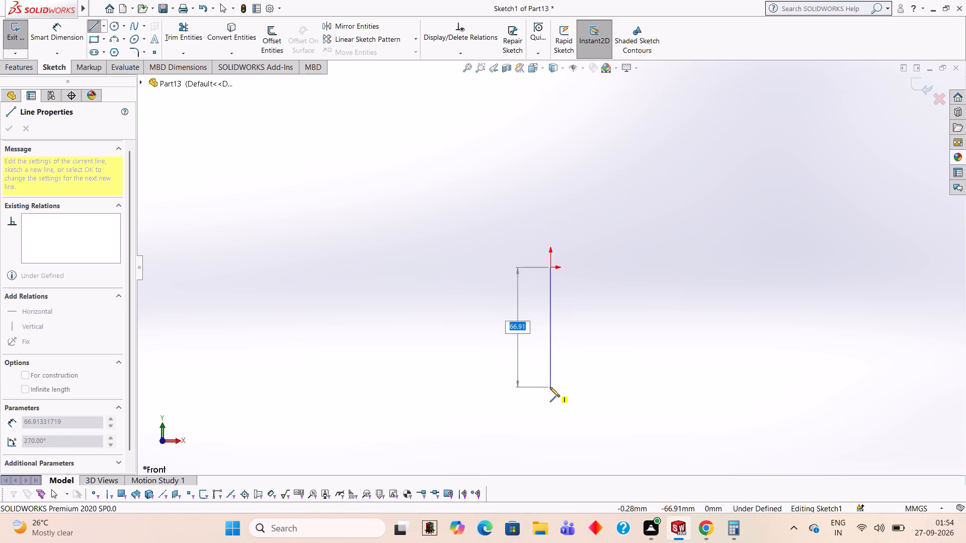
pyautogui.write('80')
pyautogui.write('80')
pyautogui.press('Return')
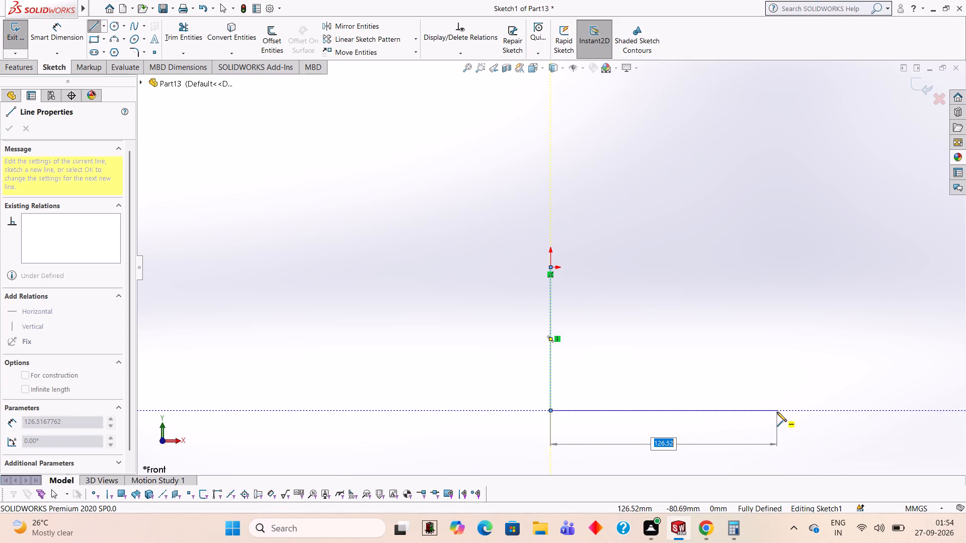
pyautogui.write('140')
pyautogui.press('Return')
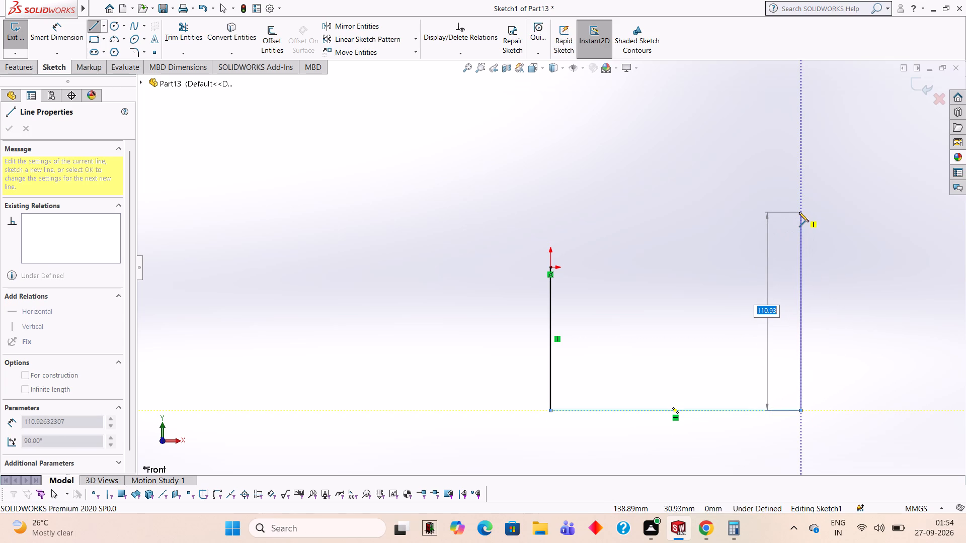
pyautogui.write('80')
pyautogui.press('Return')
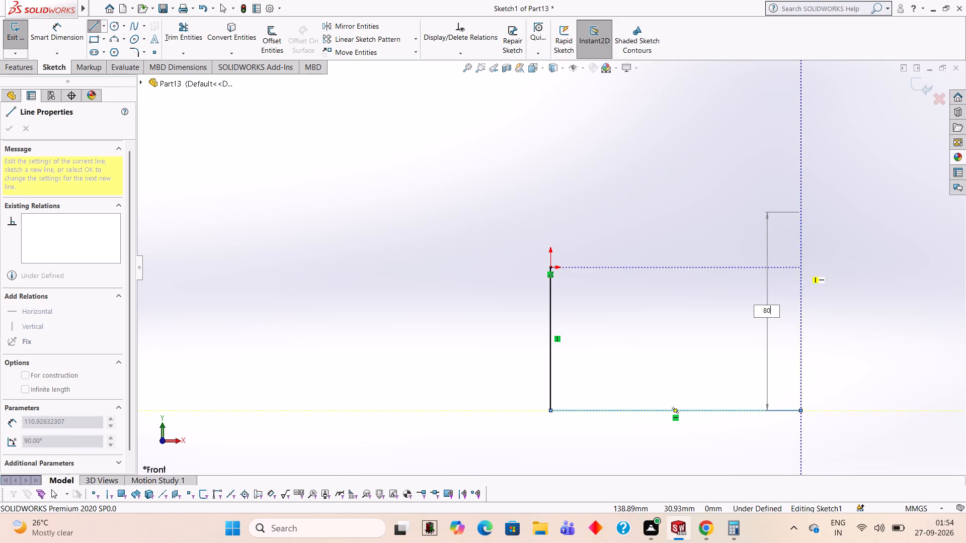
pyautogui.click(549, 266)
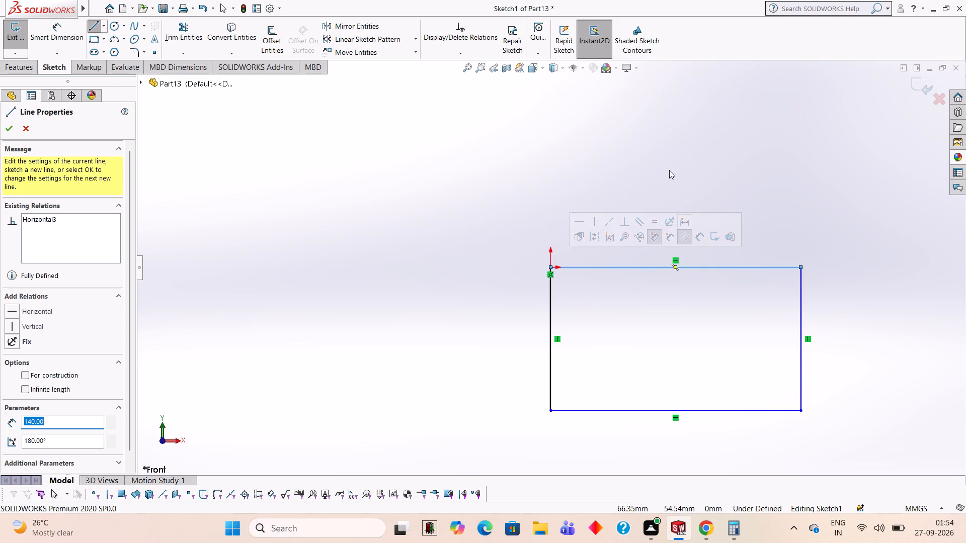
pyautogui.press('Escape')
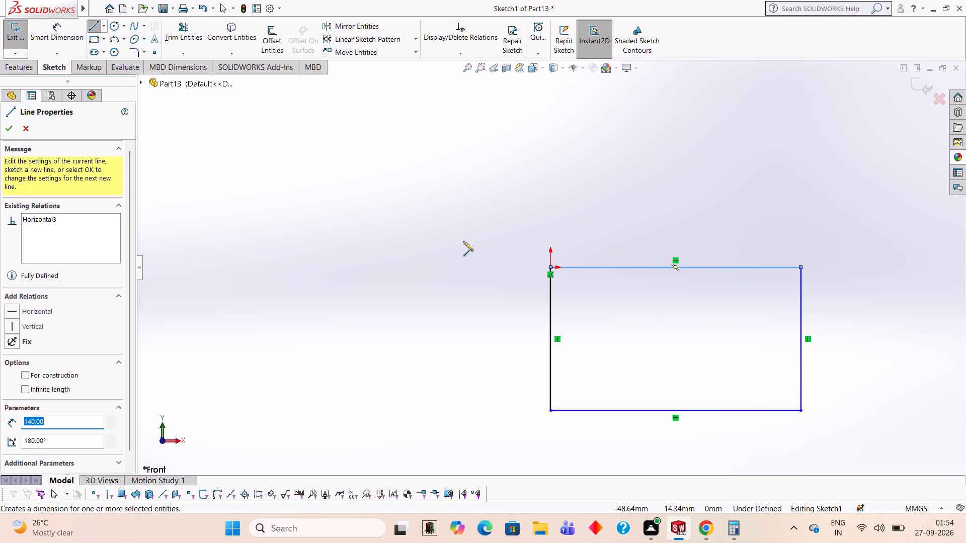
# Draw a 30 mm radius circle centred on the midpoint of the rectangle's left side and trim away its outer half.
pyautogui.click(111, 27)
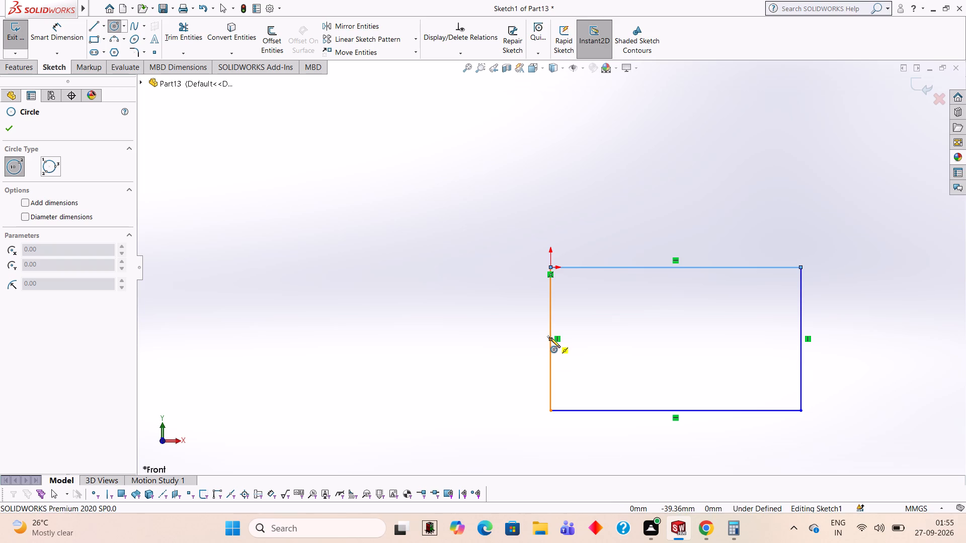
pyautogui.click(549, 338)
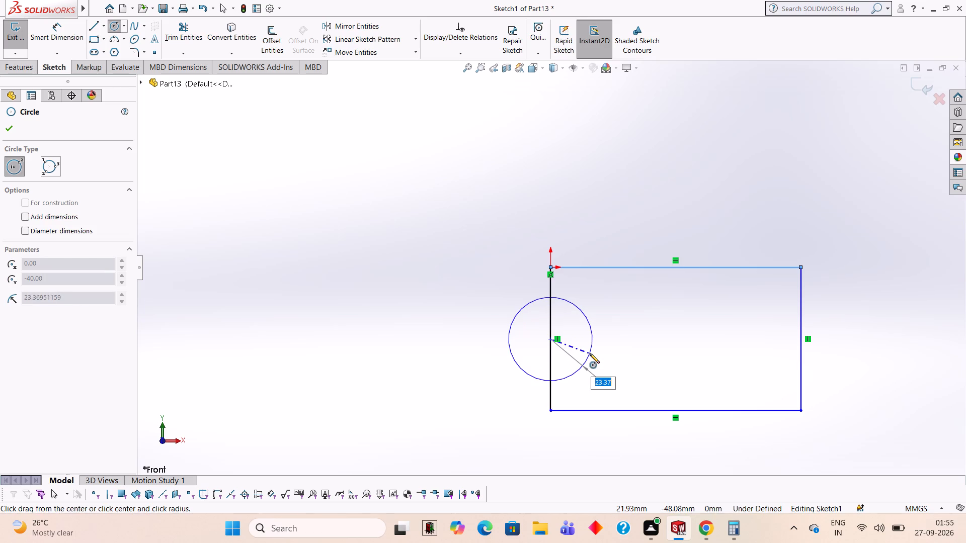
pyautogui.write('30')
pyautogui.press('Return')
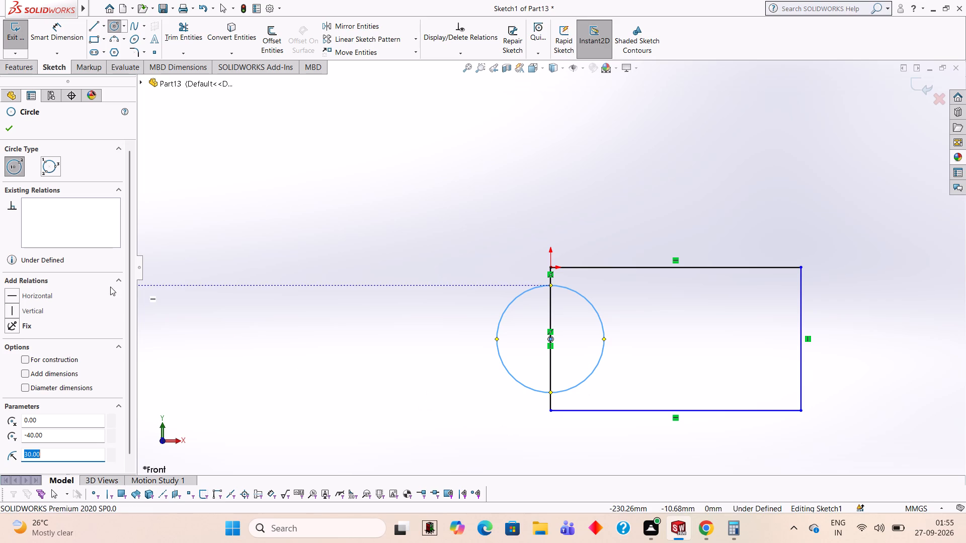
pyautogui.click(180, 38)
pyautogui.click(499, 321)
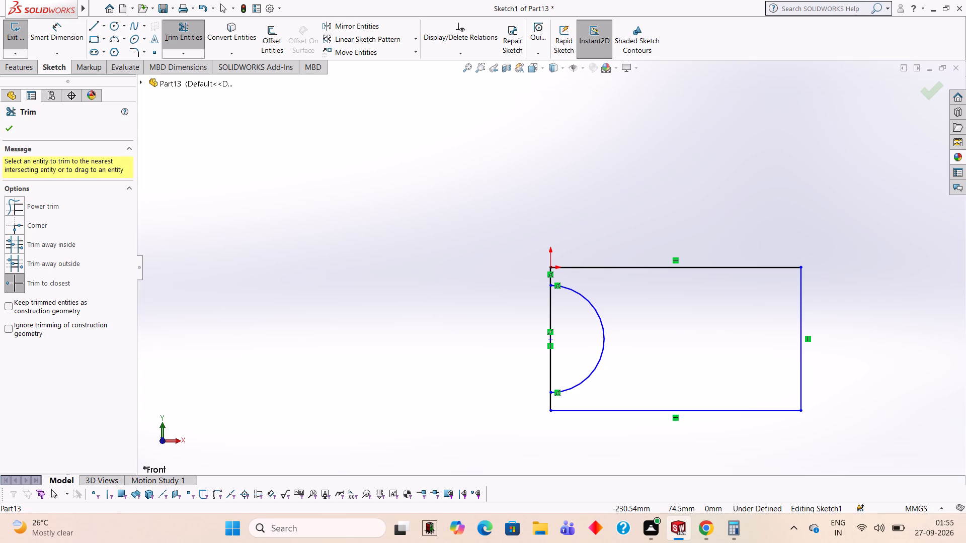
# Extrude the rectangle region outside the semicircle as a blind boss 30 mm deep.
pyautogui.click(23, 71)
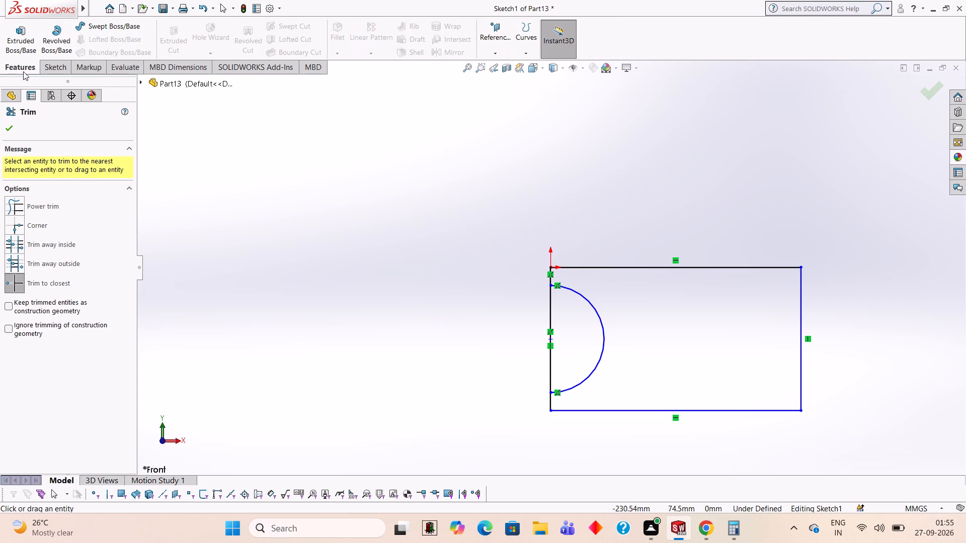
pyautogui.click(25, 38)
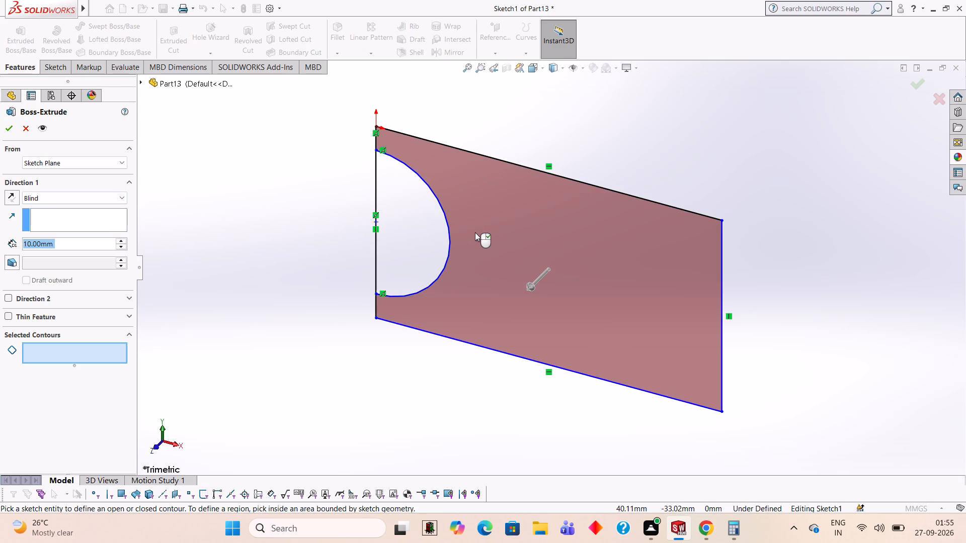
pyautogui.click(475, 232)
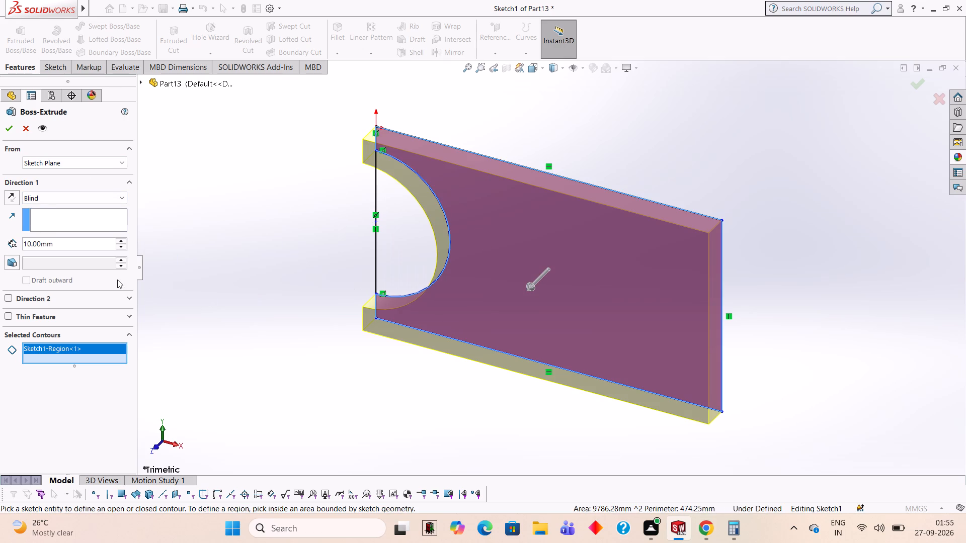
pyautogui.click(108, 241)
pyautogui.press('BackSpace')
pyautogui.press('BackSpace')
pyautogui.press('BackSpace')
pyautogui.press('BackSpace')
pyautogui.press('BackSpace')
pyautogui.press('BackSpace')
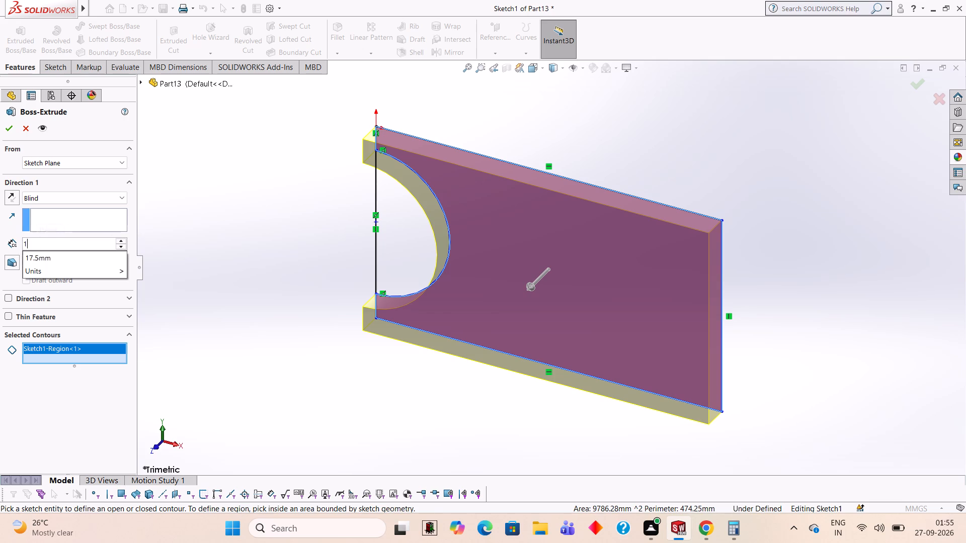
pyautogui.press('BackSpace')
pyautogui.write('30')
pyautogui.press('Return')
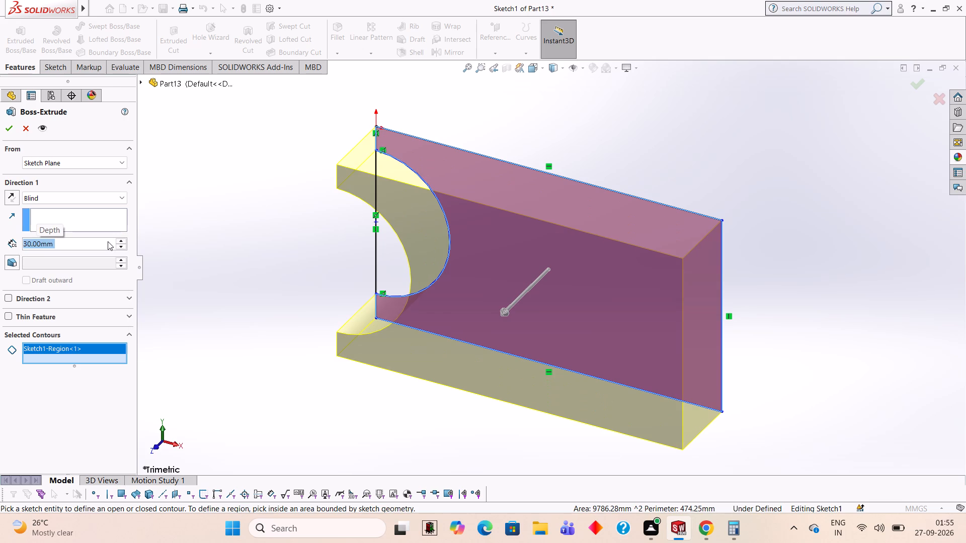
pyautogui.click(4, 132)
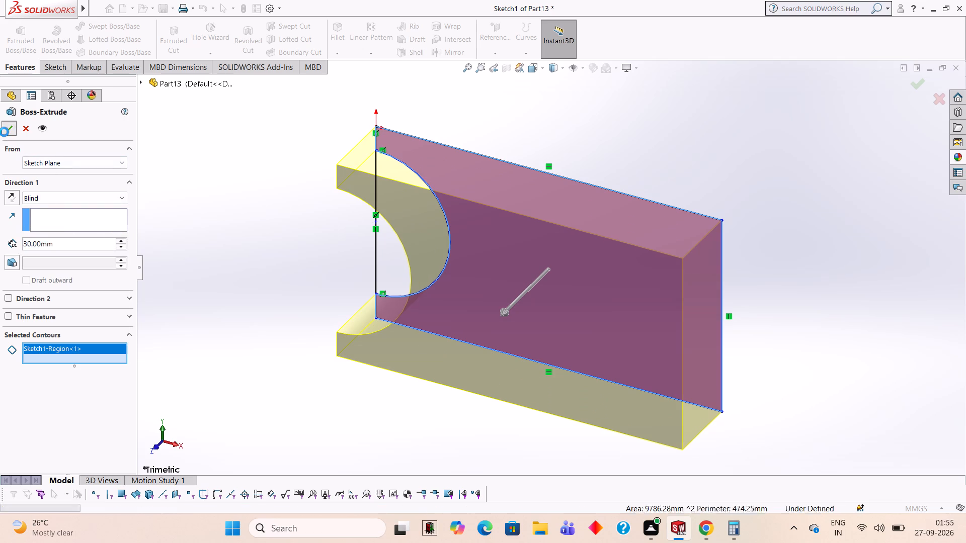
pyautogui.click(183, 194)
# On the base's long side face away from the origin, sketch a 70 mm vertical line from the uncut end's upper corner and a 40 mm horizontal line inward.
pyautogui.moveTo(233, 208); pyautogui.dragTo(256, 131, button='middle')
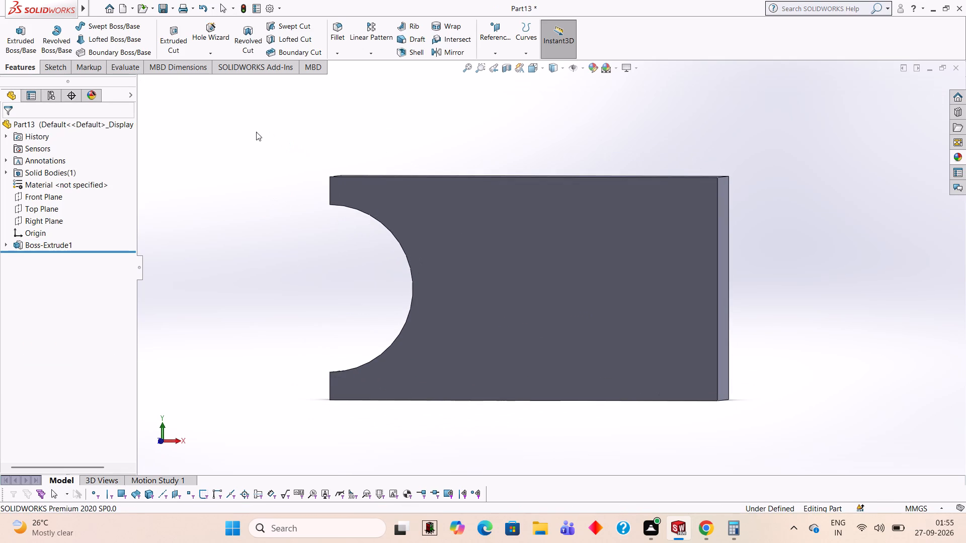
pyautogui.moveTo(616, 238); pyautogui.dragTo(624, 232, button='middle')
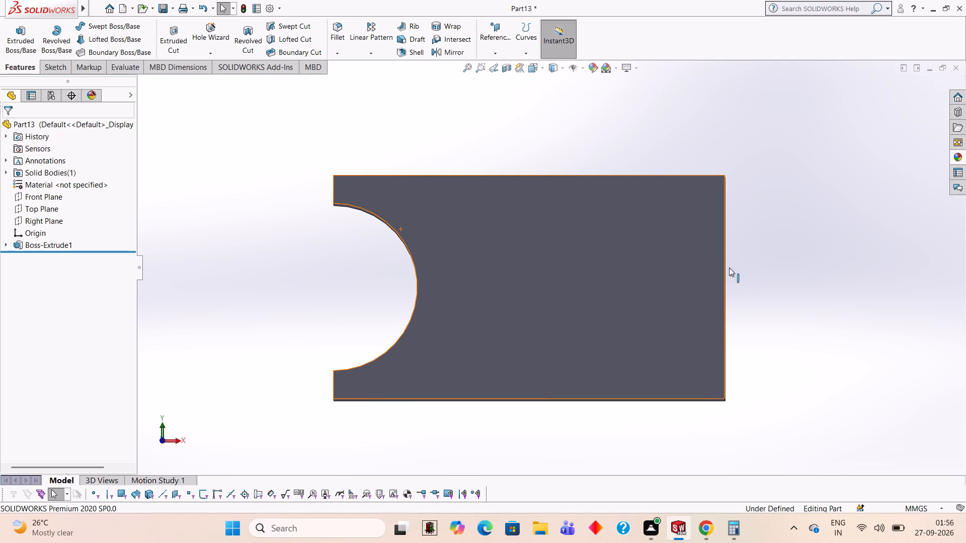
pyautogui.moveTo(585, 319); pyautogui.dragTo(578, 186, button='middle')
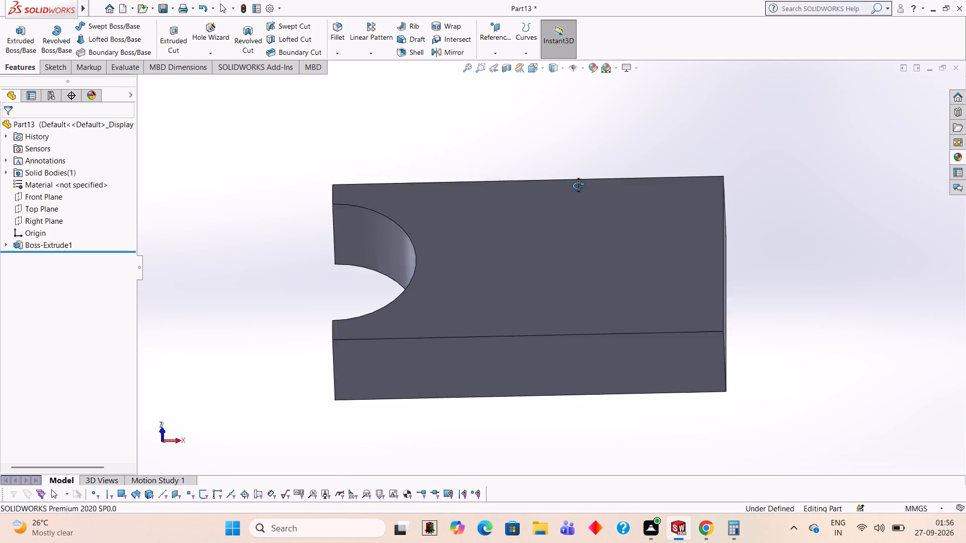
pyautogui.moveTo(578, 186); pyautogui.dragTo(586, 181, button='middle')
pyautogui.click(609, 341)
pyautogui.click(656, 310)
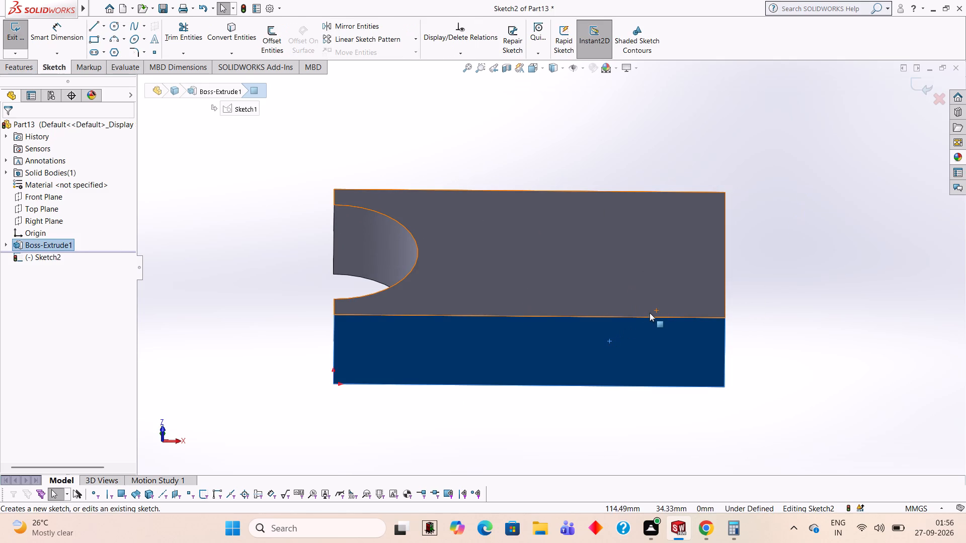
pyautogui.hotkey('ctrl', '8')
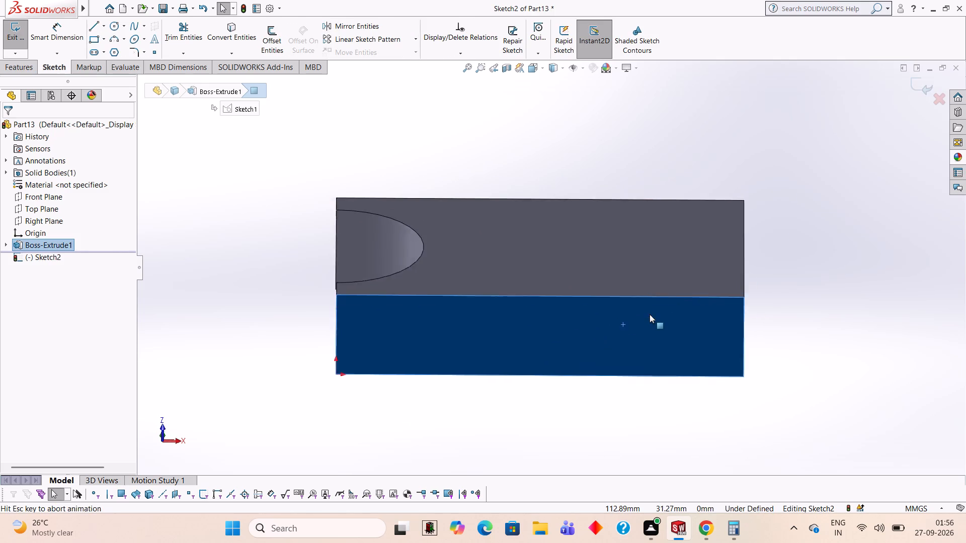
pyautogui.scroll(2, 595, 166)
pyautogui.scroll(-2, 595, 166)
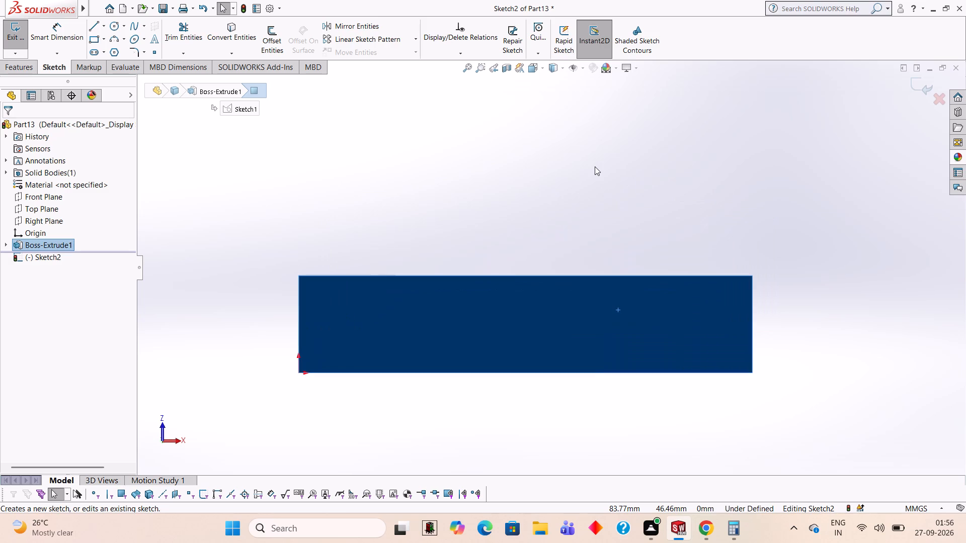
pyautogui.scroll(-1, 587, 164)
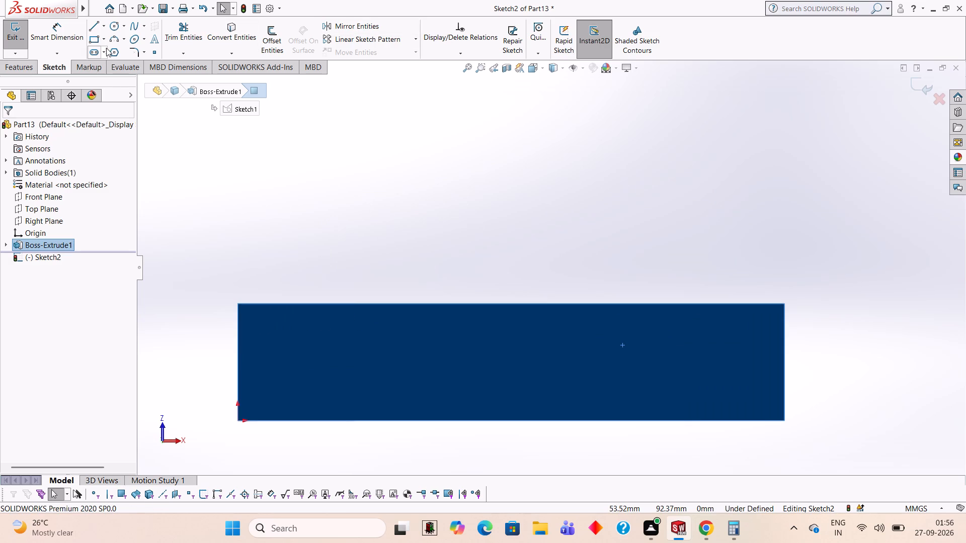
pyautogui.click(94, 24)
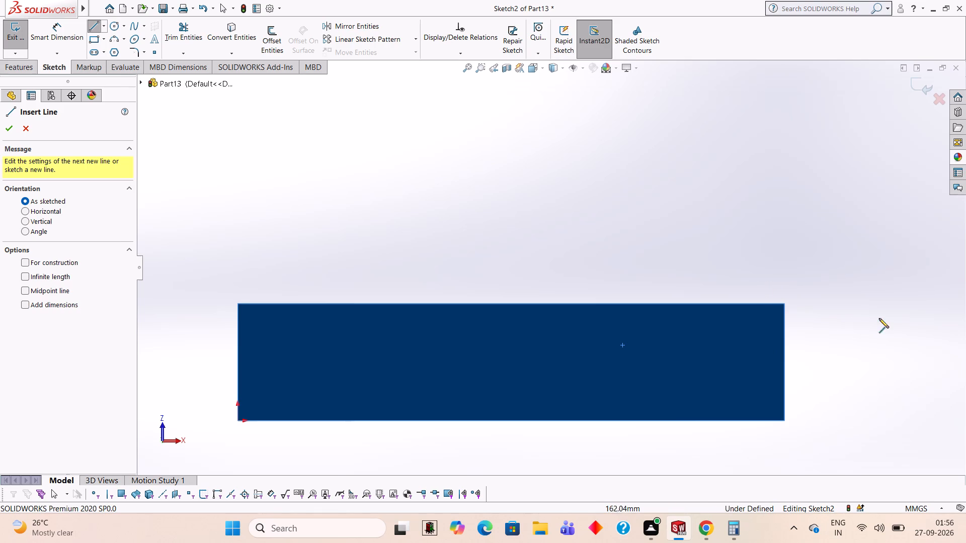
pyautogui.click(785, 303)
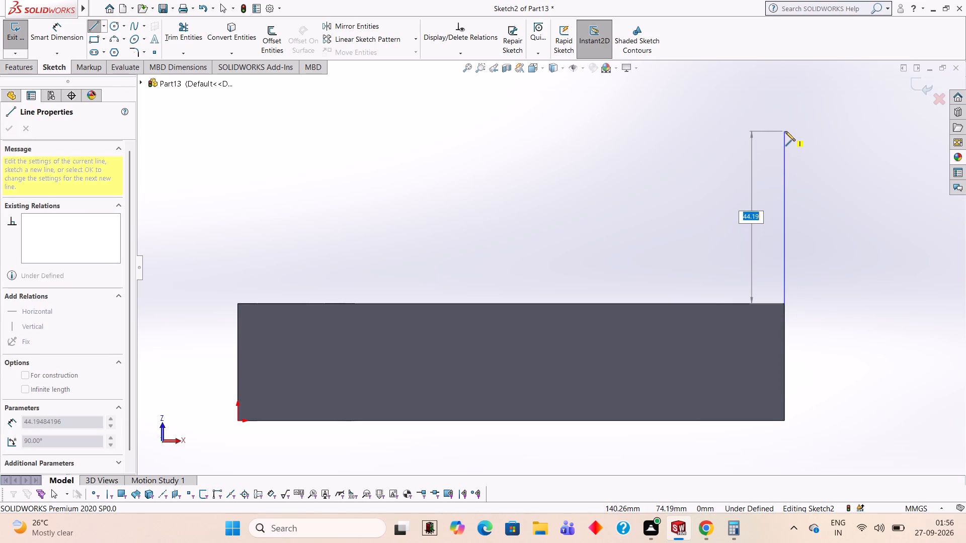
pyautogui.press('7')
pyautogui.press('0')
pyautogui.press('Return')
pyautogui.scroll(3, 785, 131)
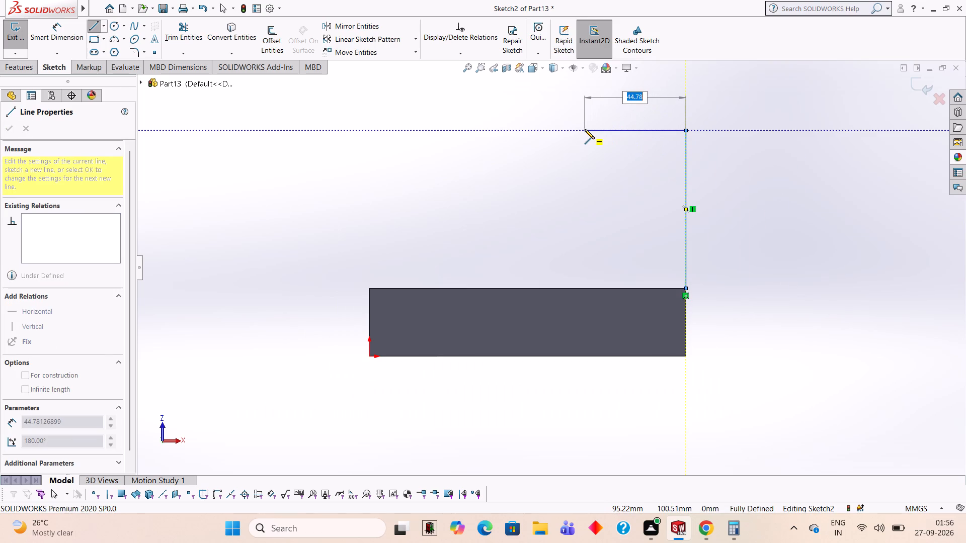
pyautogui.write('40')
pyautogui.press('Return')
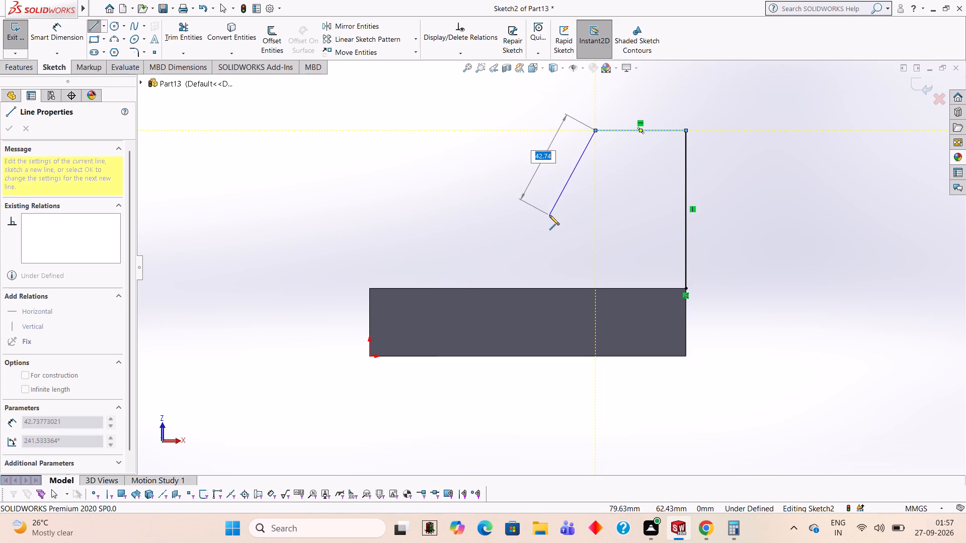
pyautogui.press('Escape')
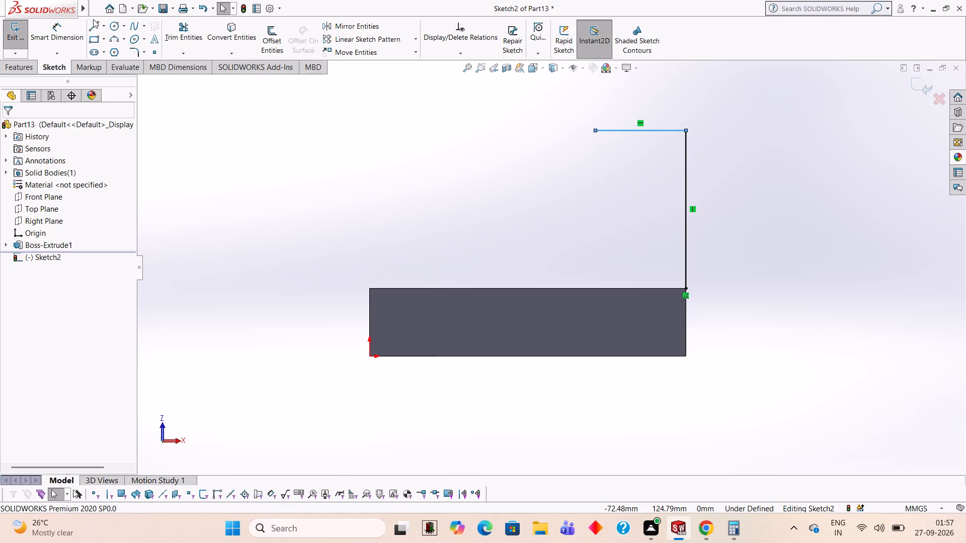
# Add a 70 mm line along the base edge from the same corner and close the trapezoid with a sloping line to the 40 mm line's end.
pyautogui.click(93, 23)
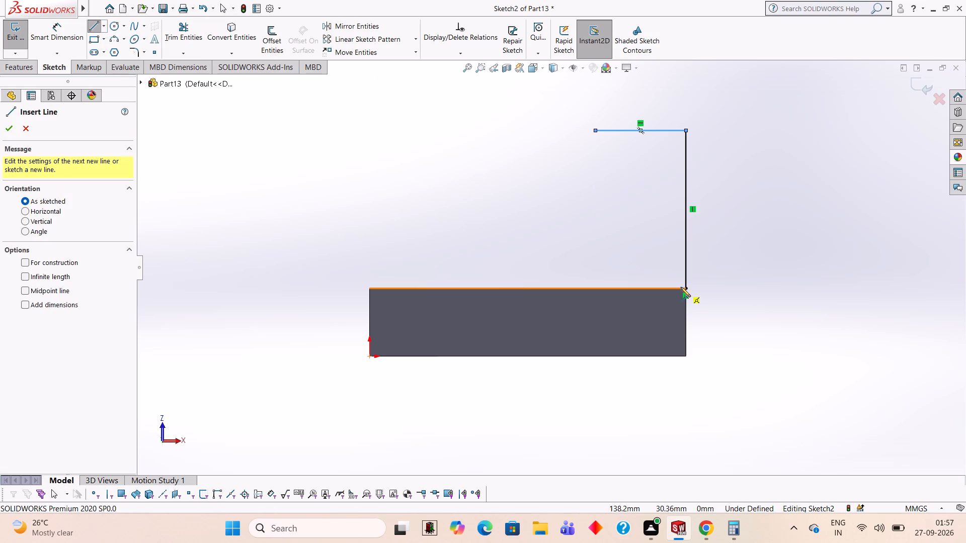
pyautogui.click(685, 288)
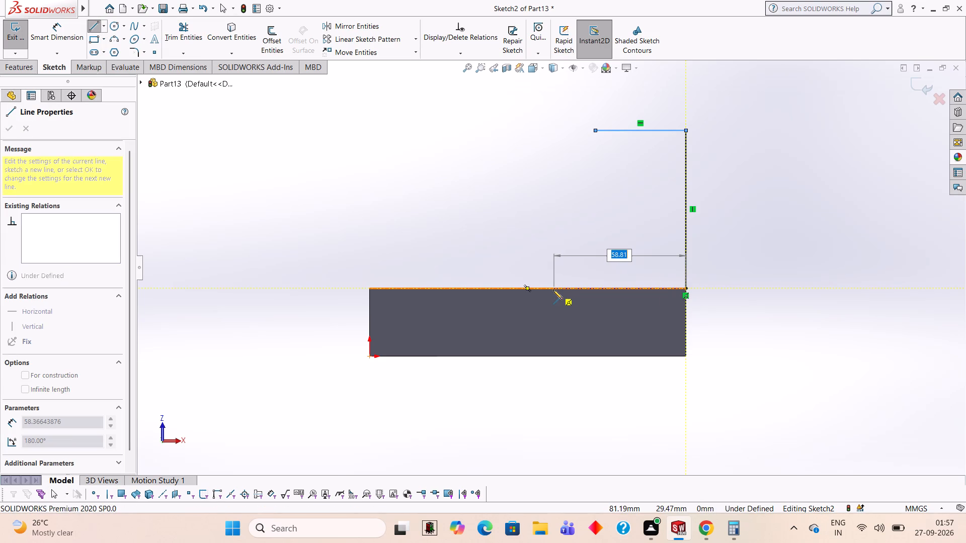
pyautogui.write('70')
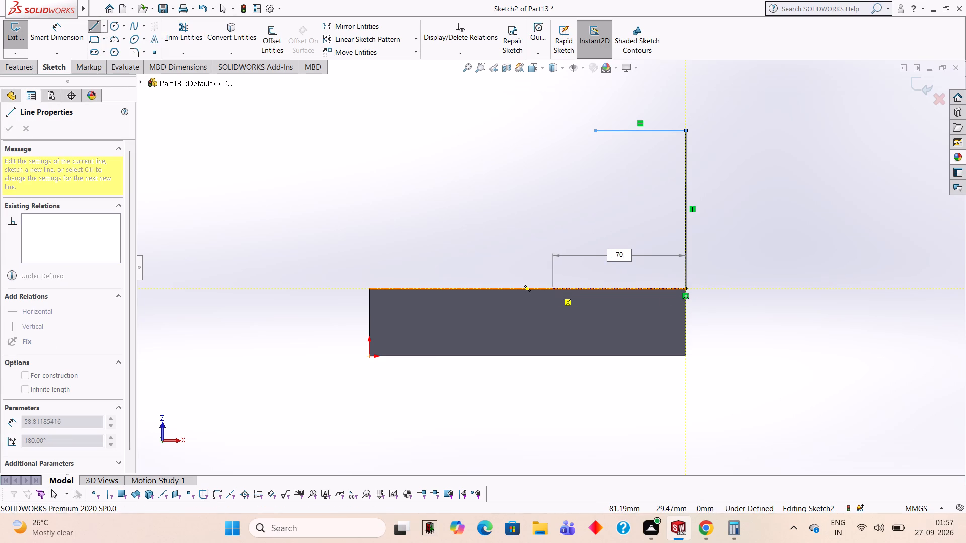
pyautogui.press('Return')
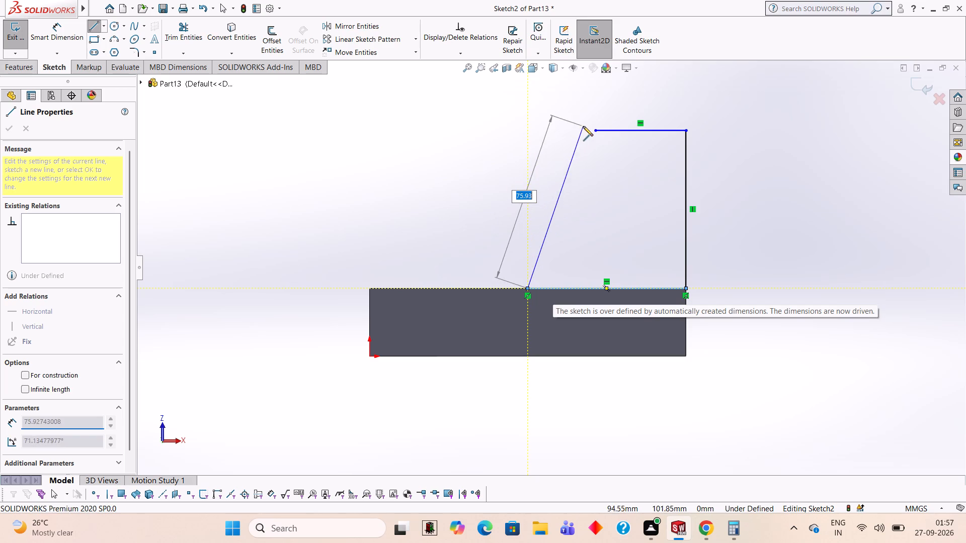
pyautogui.click(594, 132)
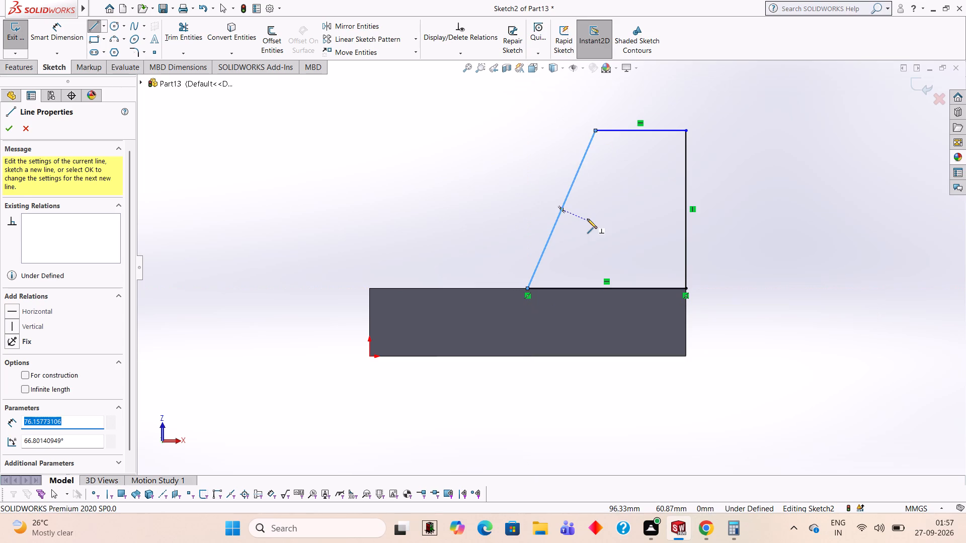
pyautogui.press('Escape')
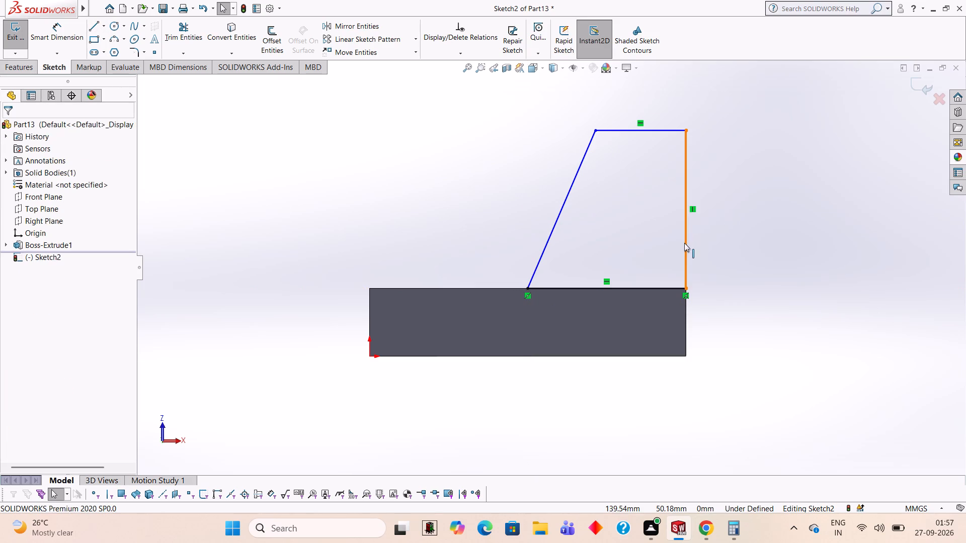
# Extrude the trapezoid as a blind boss 20 mm deep in the reversed direction, across the base and merged with it.
pyautogui.click(21, 62)
pyautogui.click(23, 46)
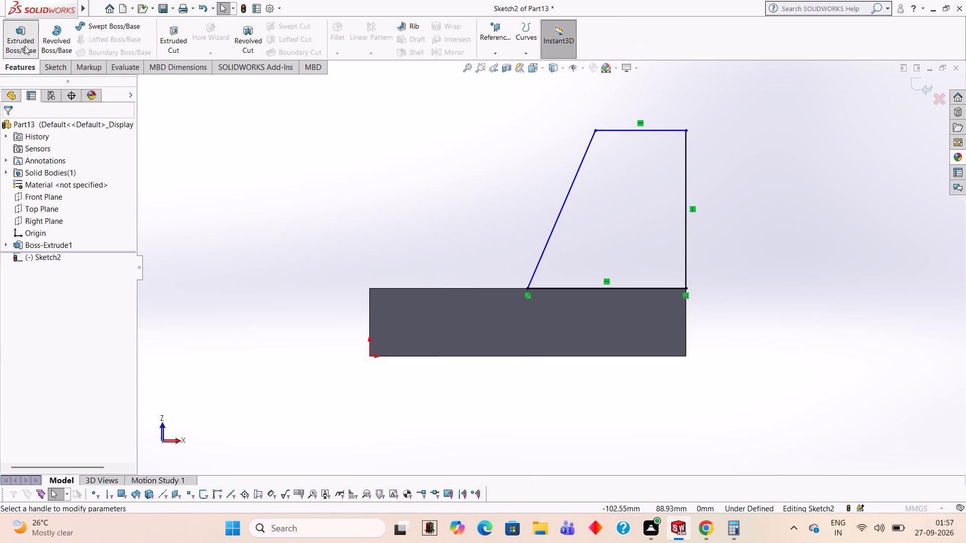
pyautogui.moveTo(210, 142); pyautogui.dragTo(246, 245, button='middle')
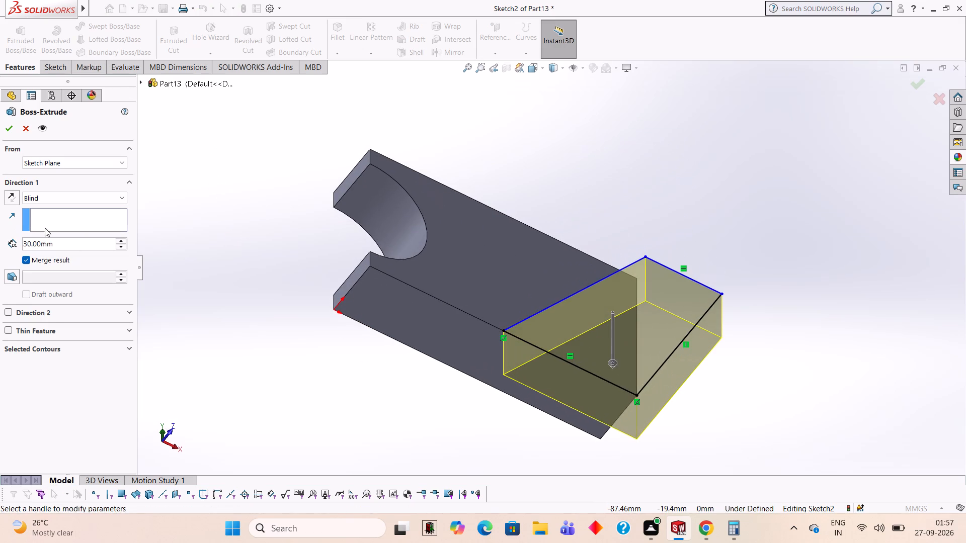
pyautogui.click(16, 195)
pyautogui.click(55, 249)
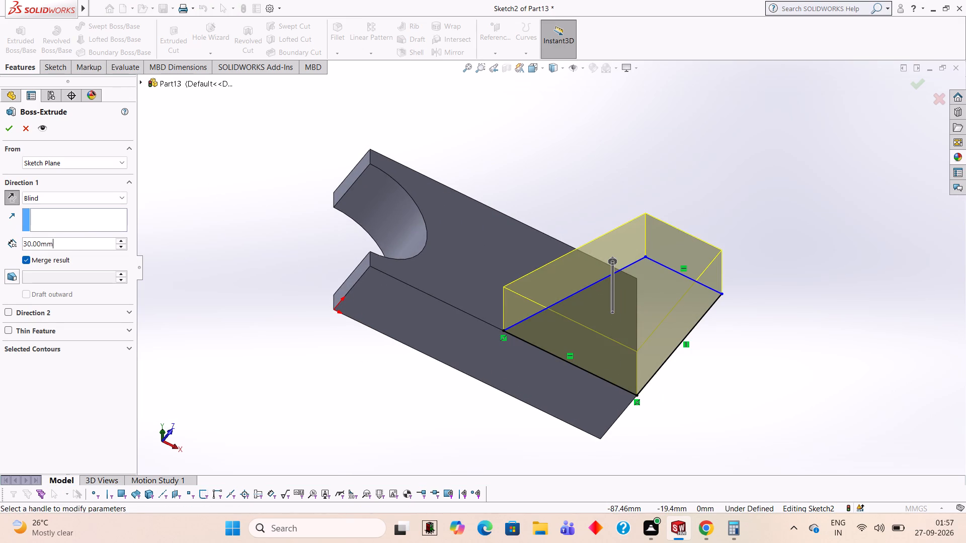
pyautogui.press('BackSpace')
pyautogui.press('BackSpace')
pyautogui.press('BackSpace')
pyautogui.press('BackSpace')
pyautogui.press('BackSpace')
pyautogui.press('BackSpace')
pyautogui.press('BackSpace')
pyautogui.press('BackSpace')
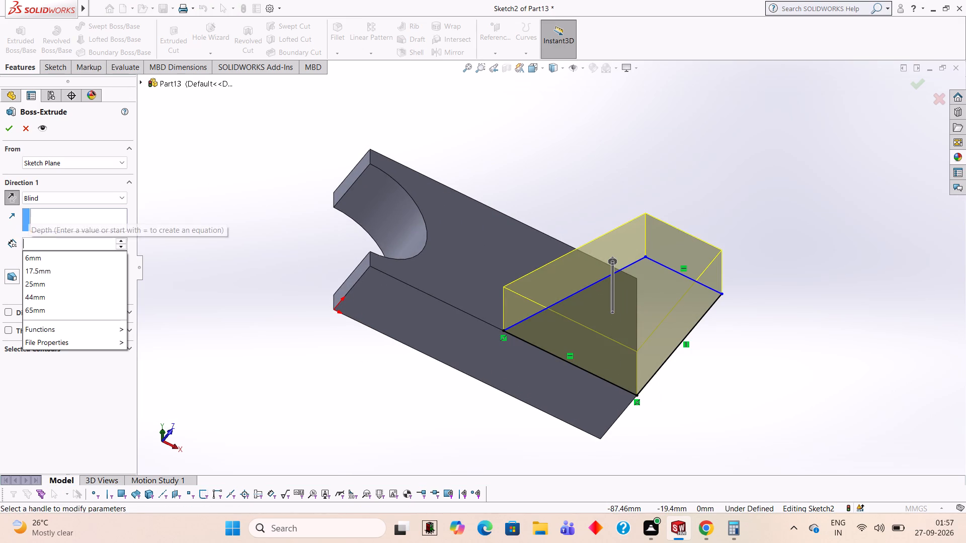
pyautogui.write('20')
pyautogui.press('Return')
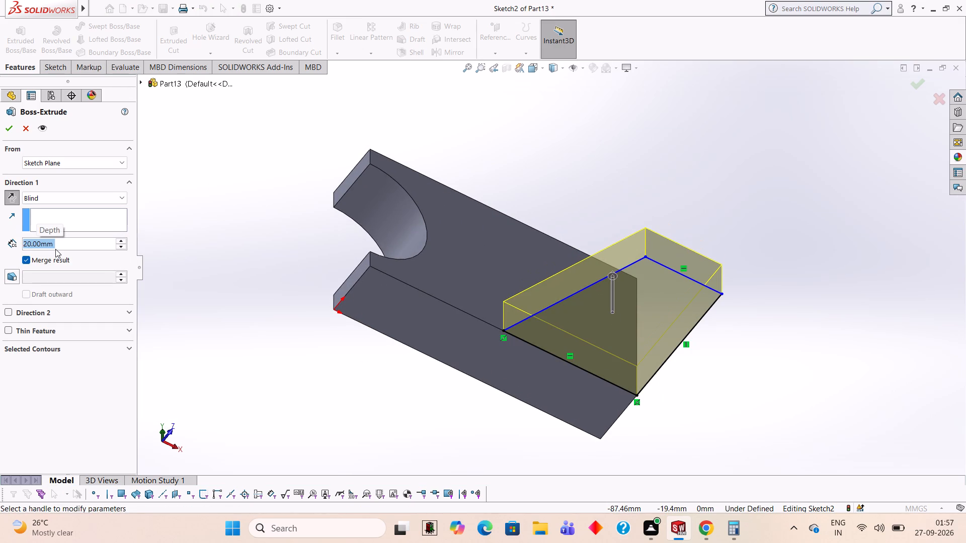
pyautogui.click(5, 125)
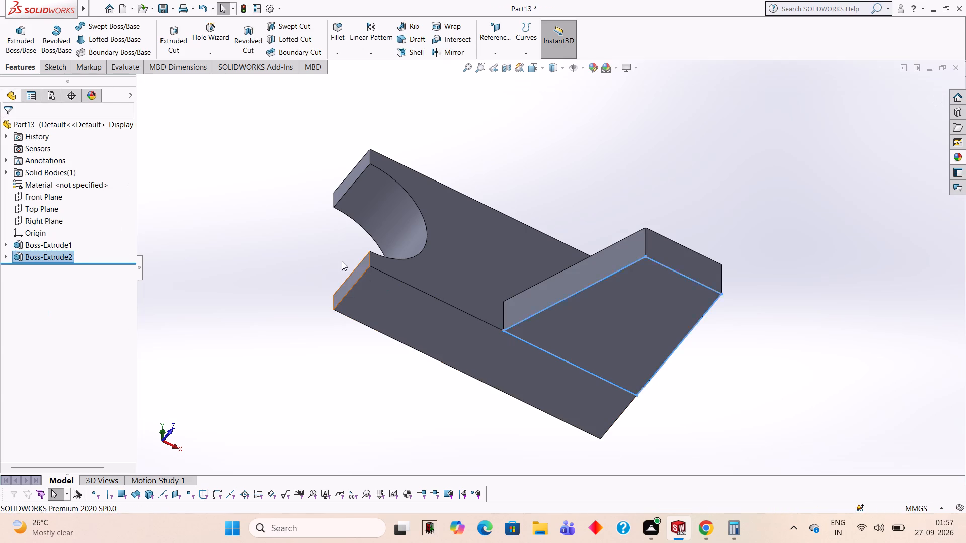
pyautogui.click(315, 248)
# On the base's opposite long side face, sketch a closed four-line trapezoid tracing the outline of the existing upright through its corners.
pyautogui.moveTo(556, 187); pyautogui.dragTo(538, 393, button='middle')
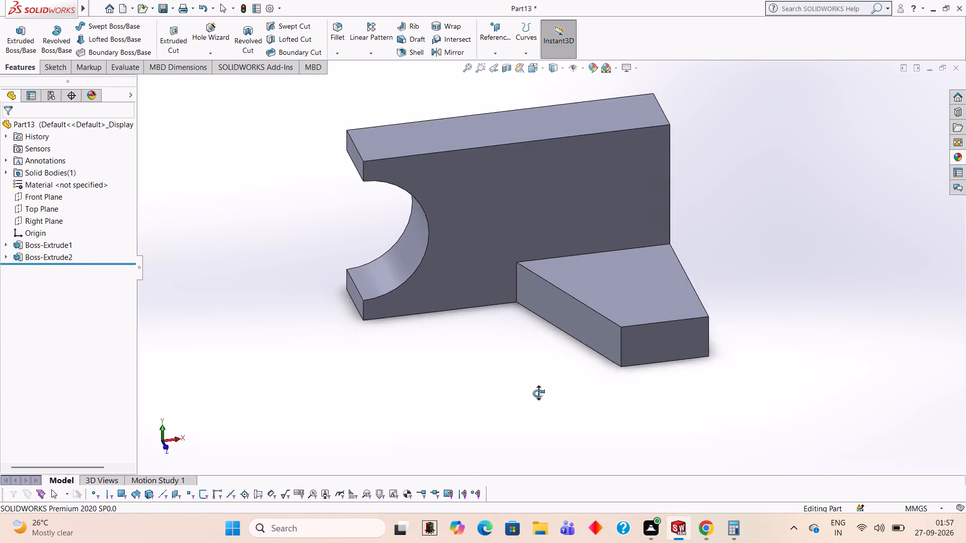
pyautogui.moveTo(538, 393); pyautogui.dragTo(740, 475, button='middle')
pyautogui.scroll(1, 764, 290)
pyautogui.moveTo(769, 265); pyautogui.dragTo(751, 407, button='middle')
pyautogui.click(573, 294)
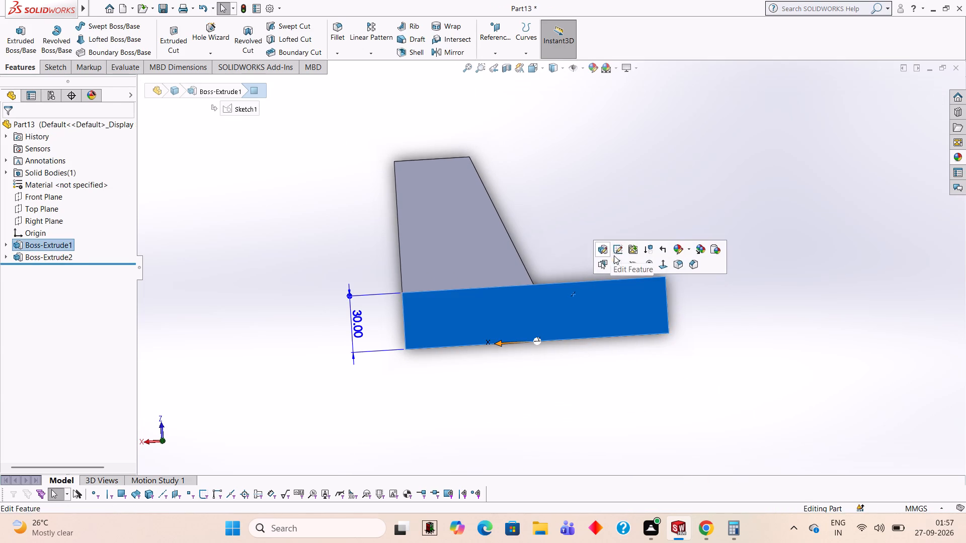
pyautogui.click(618, 264)
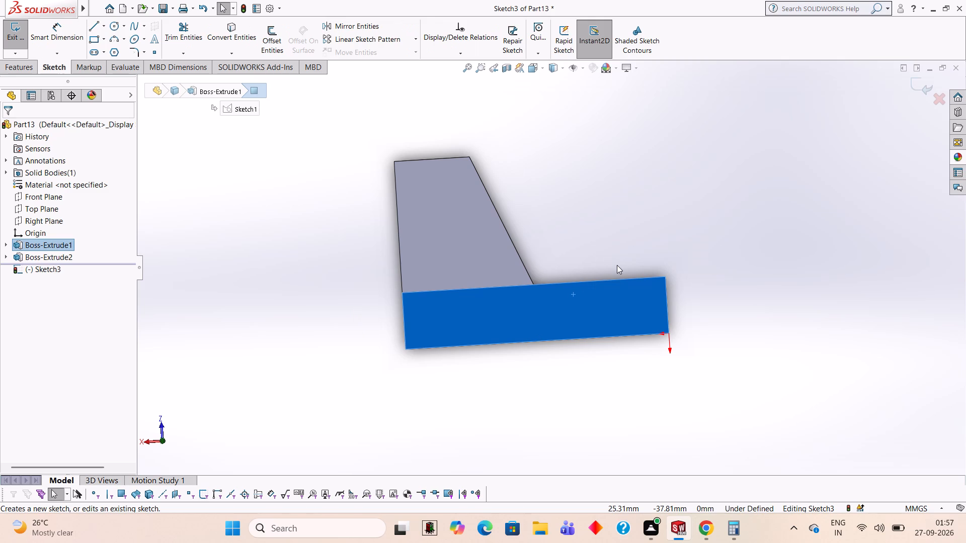
pyautogui.hotkey('ctrl', '8')
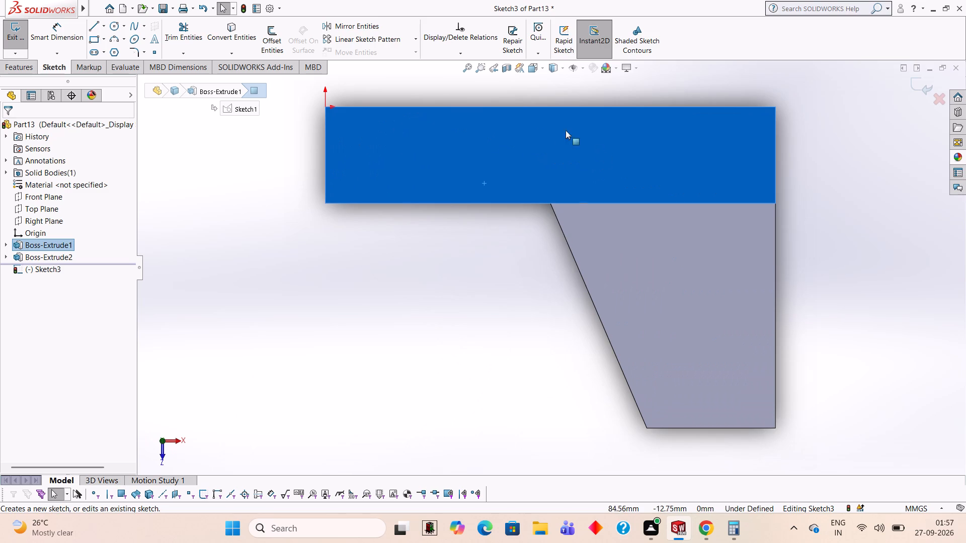
pyautogui.click(90, 26)
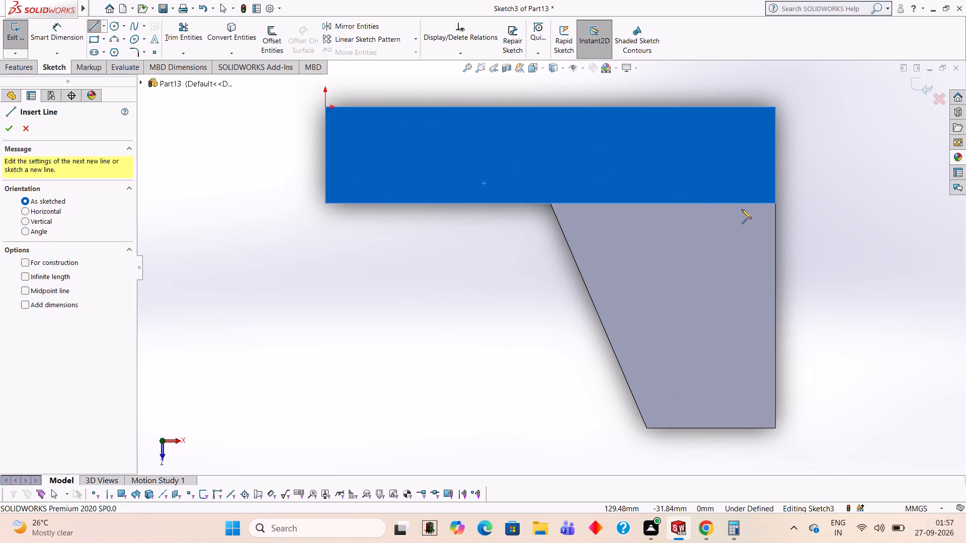
pyautogui.click(775, 203)
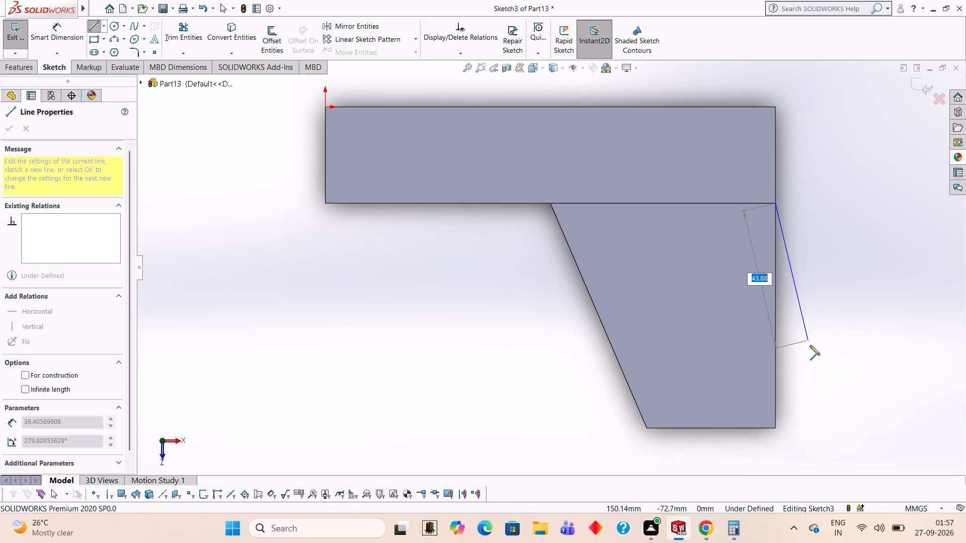
pyautogui.click(776, 428)
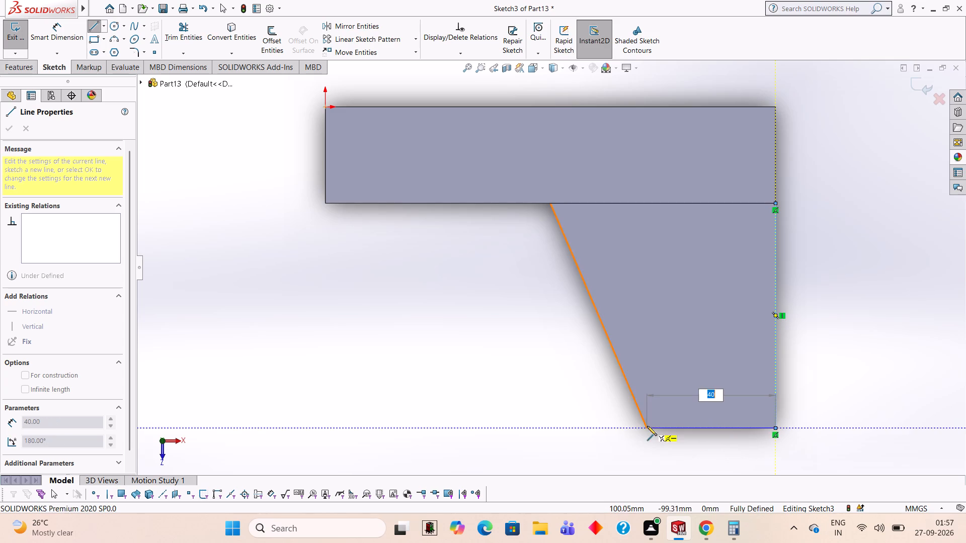
pyautogui.click(647, 428)
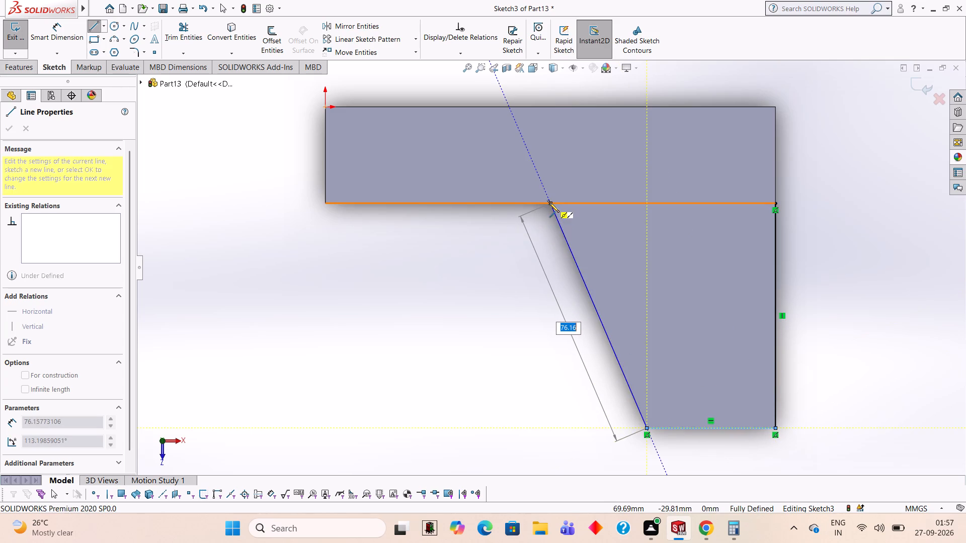
pyautogui.click(549, 203)
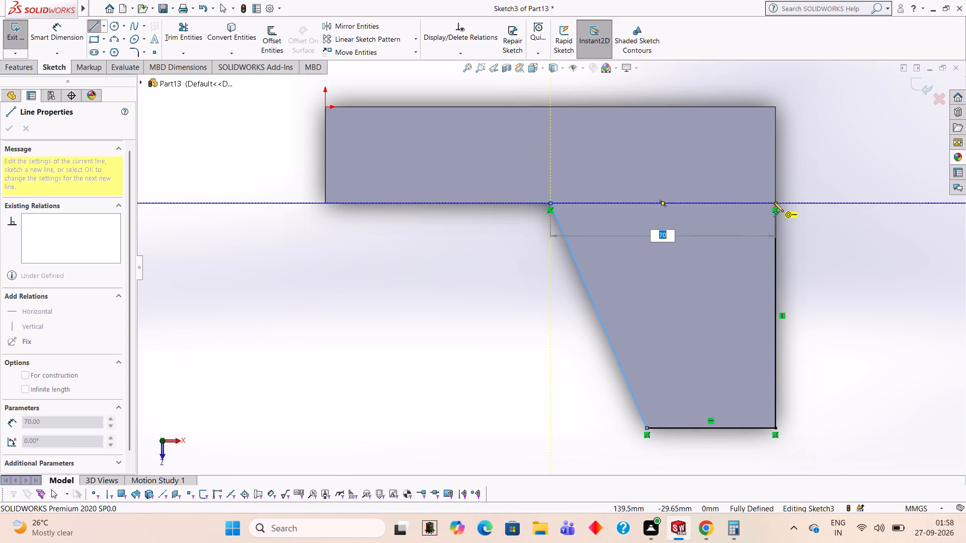
pyautogui.click(775, 203)
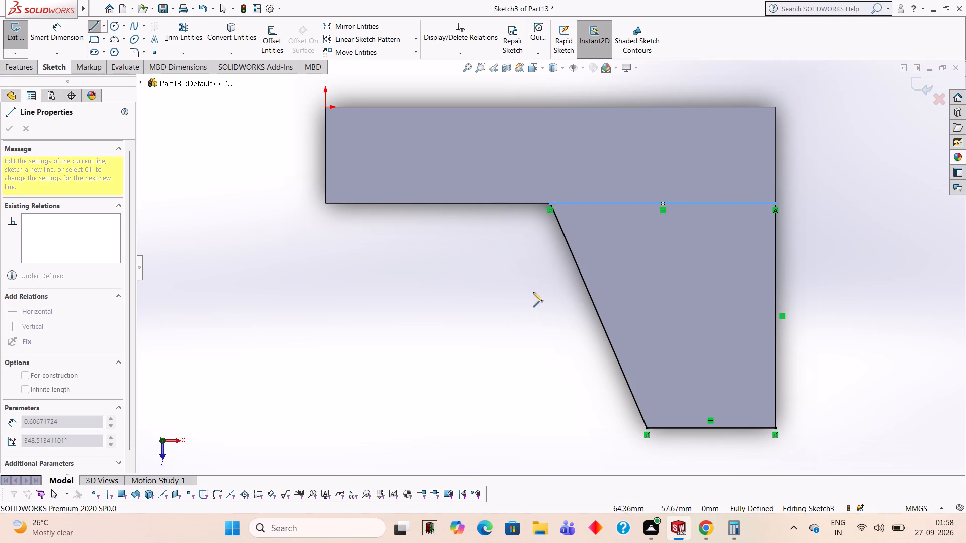
# Extrude the second trapezoid as a blind boss 20 mm deep in the reversed direction, across the base and merged with it.
pyautogui.moveTo(553, 289); pyautogui.dragTo(550, 209, button='middle')
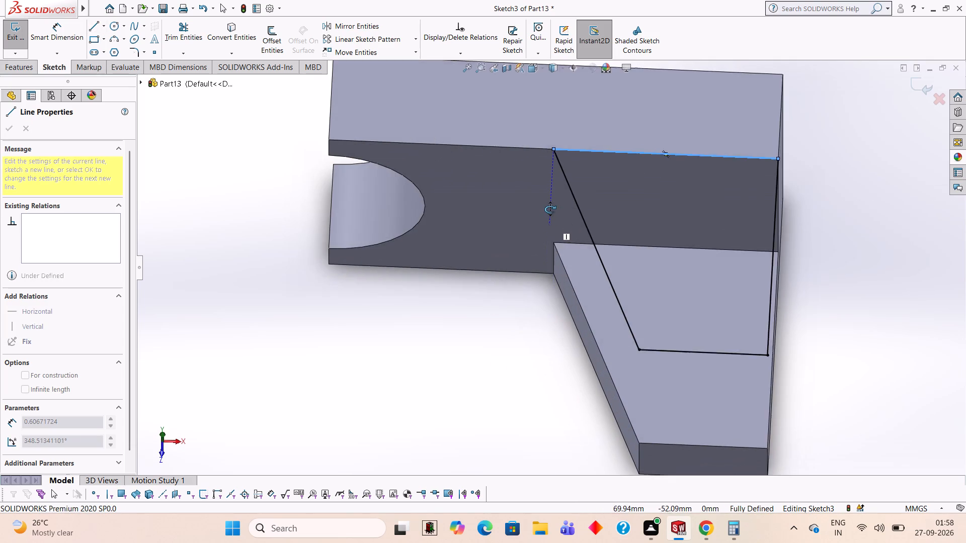
pyautogui.moveTo(550, 209); pyautogui.dragTo(548, 209, button='middle')
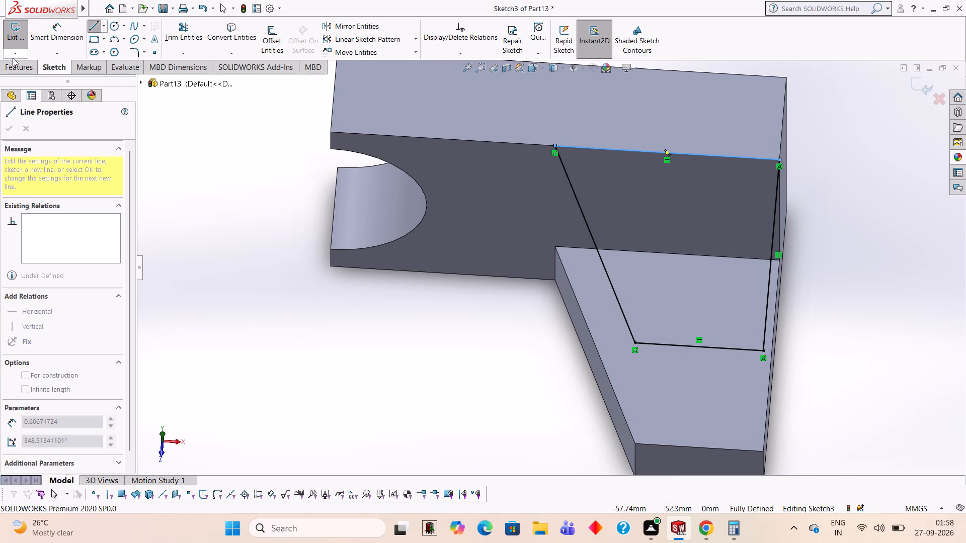
pyautogui.click(25, 65)
pyautogui.click(19, 41)
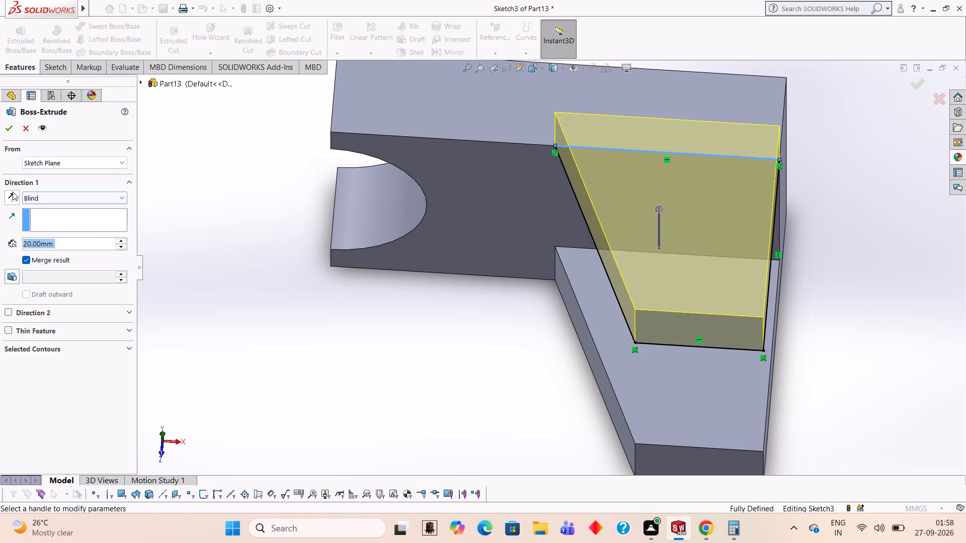
pyautogui.click(13, 192)
pyautogui.click(11, 133)
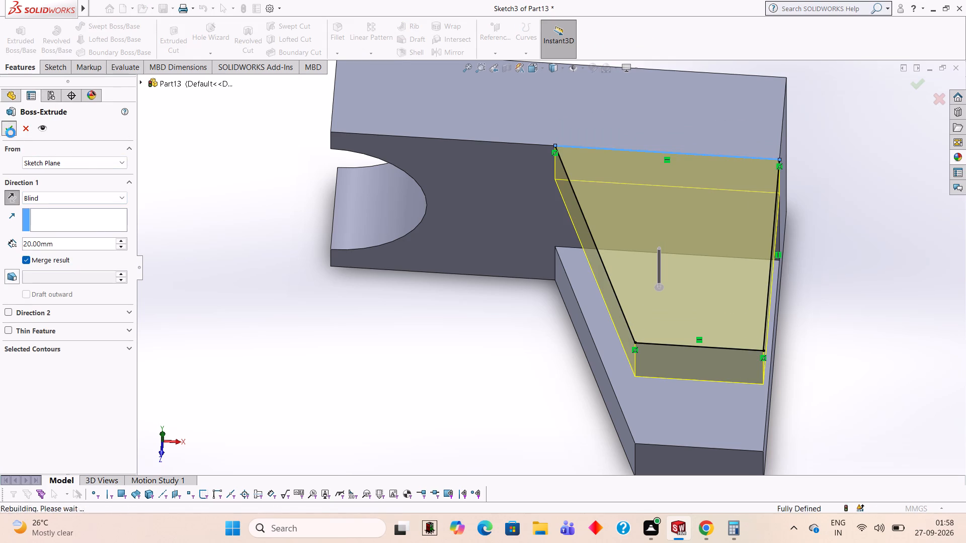
pyautogui.click(183, 179)
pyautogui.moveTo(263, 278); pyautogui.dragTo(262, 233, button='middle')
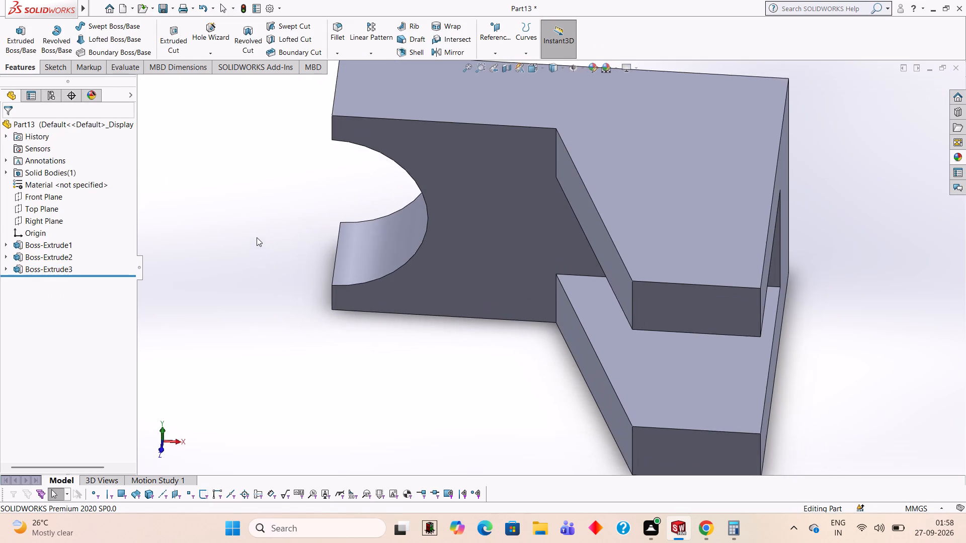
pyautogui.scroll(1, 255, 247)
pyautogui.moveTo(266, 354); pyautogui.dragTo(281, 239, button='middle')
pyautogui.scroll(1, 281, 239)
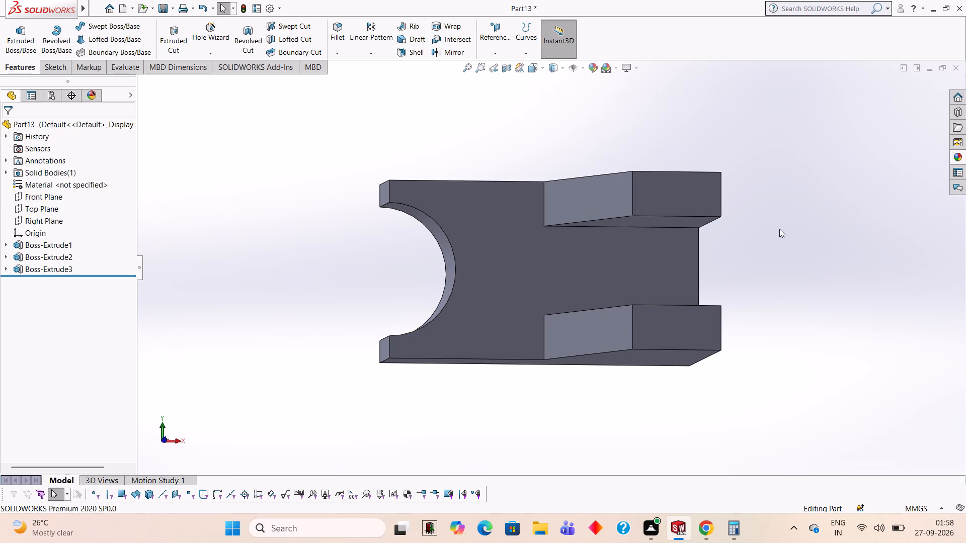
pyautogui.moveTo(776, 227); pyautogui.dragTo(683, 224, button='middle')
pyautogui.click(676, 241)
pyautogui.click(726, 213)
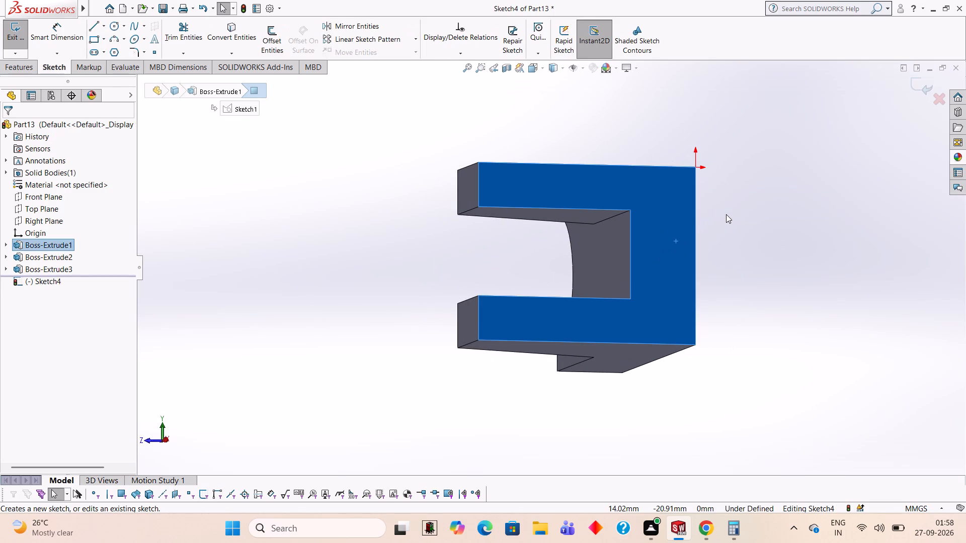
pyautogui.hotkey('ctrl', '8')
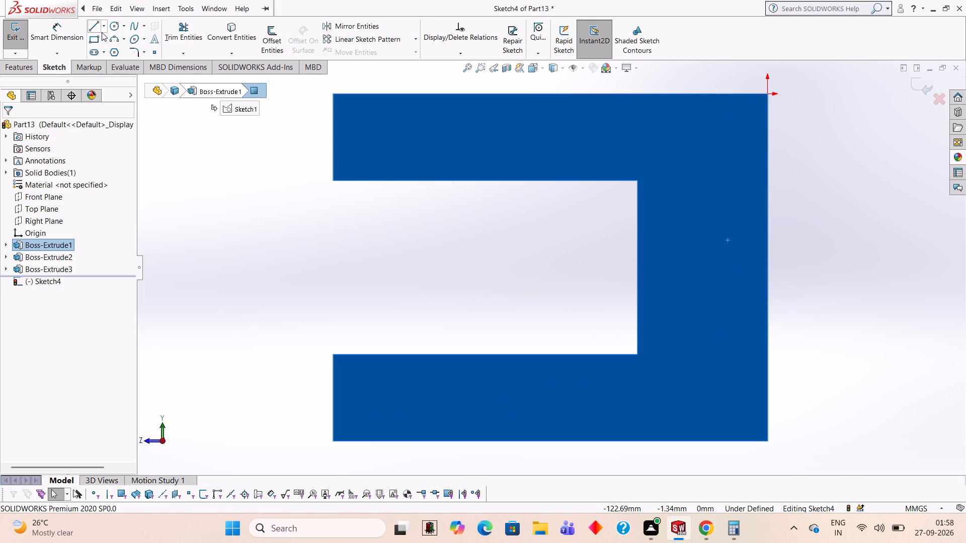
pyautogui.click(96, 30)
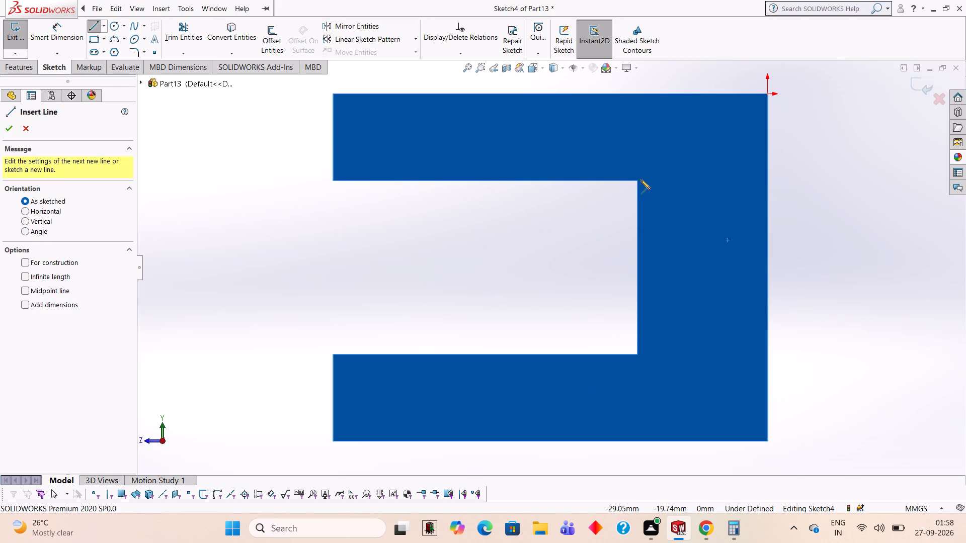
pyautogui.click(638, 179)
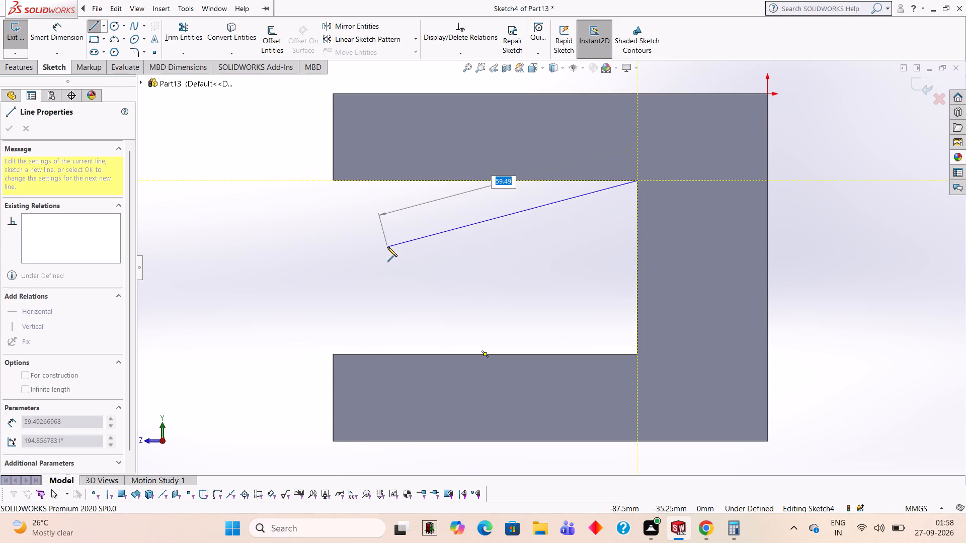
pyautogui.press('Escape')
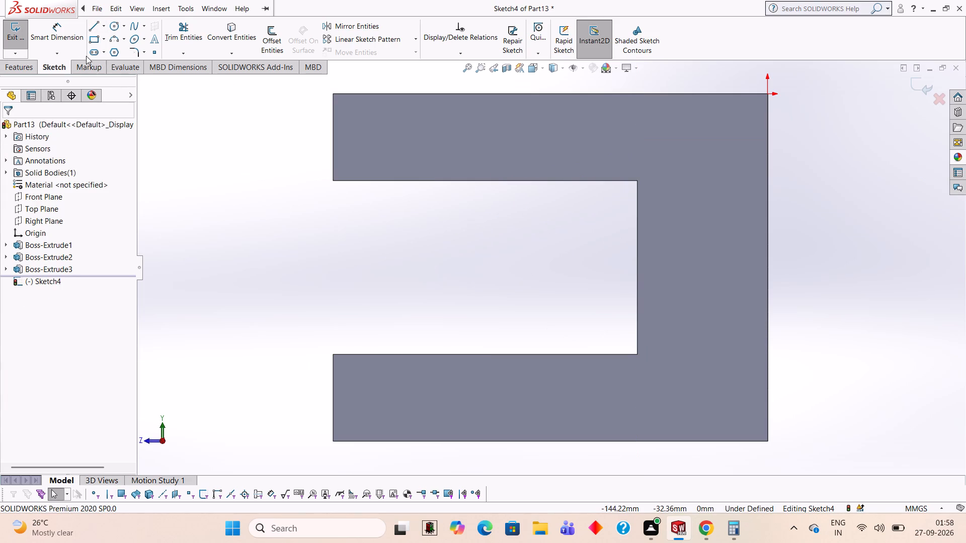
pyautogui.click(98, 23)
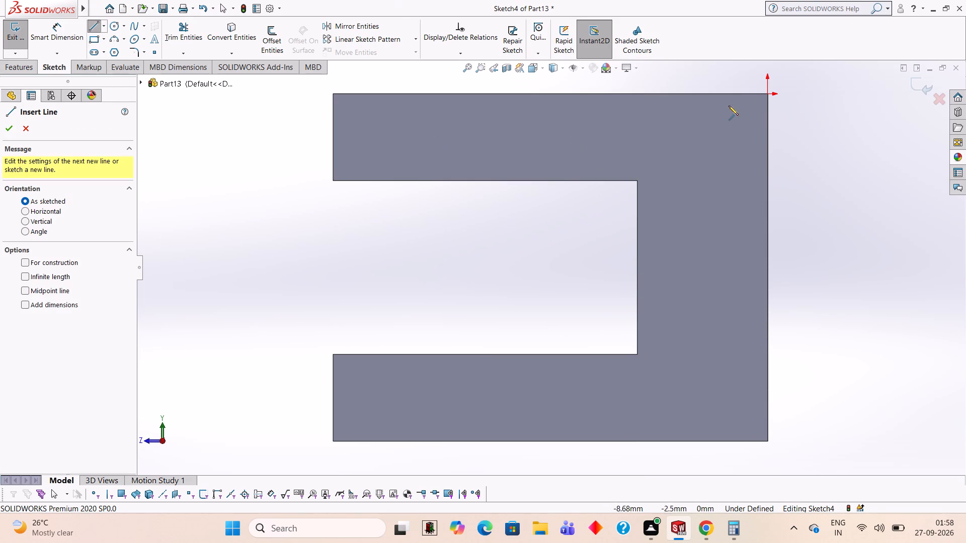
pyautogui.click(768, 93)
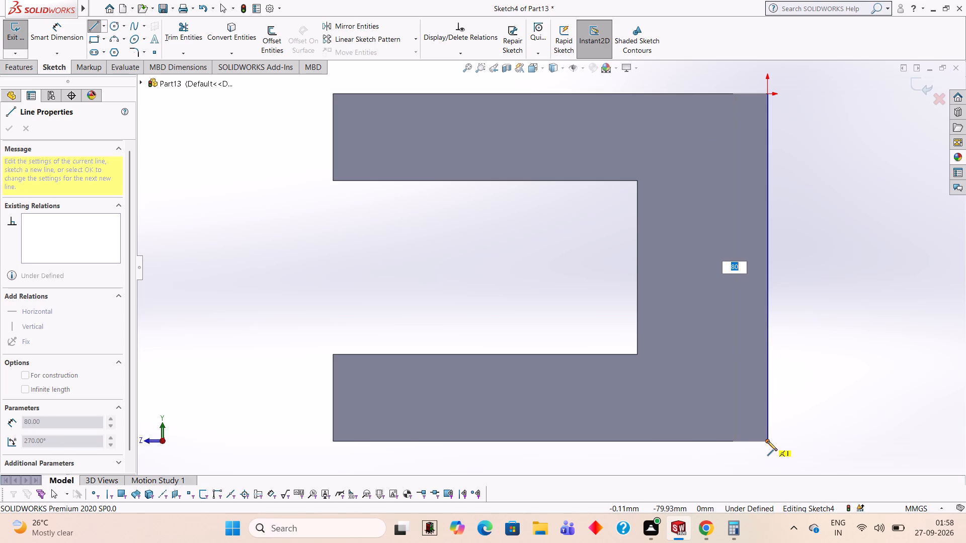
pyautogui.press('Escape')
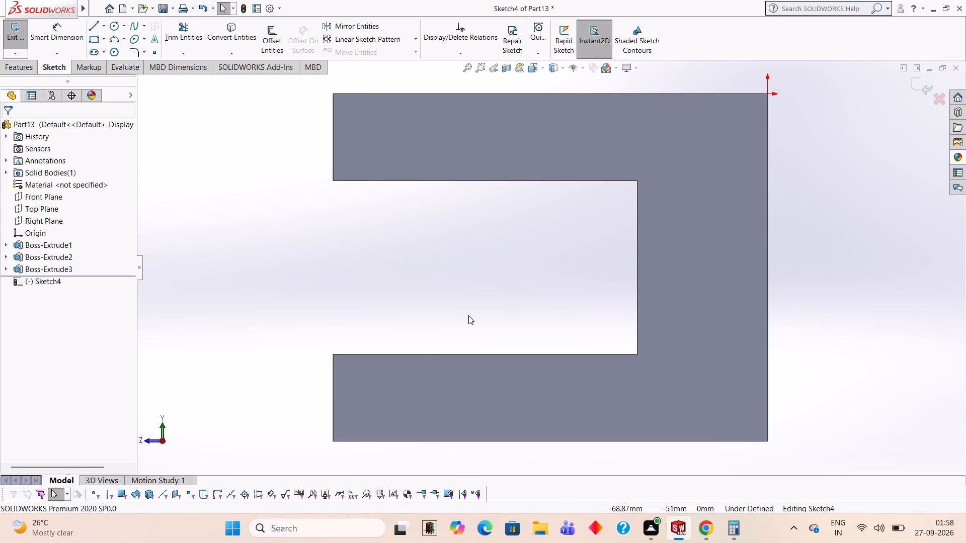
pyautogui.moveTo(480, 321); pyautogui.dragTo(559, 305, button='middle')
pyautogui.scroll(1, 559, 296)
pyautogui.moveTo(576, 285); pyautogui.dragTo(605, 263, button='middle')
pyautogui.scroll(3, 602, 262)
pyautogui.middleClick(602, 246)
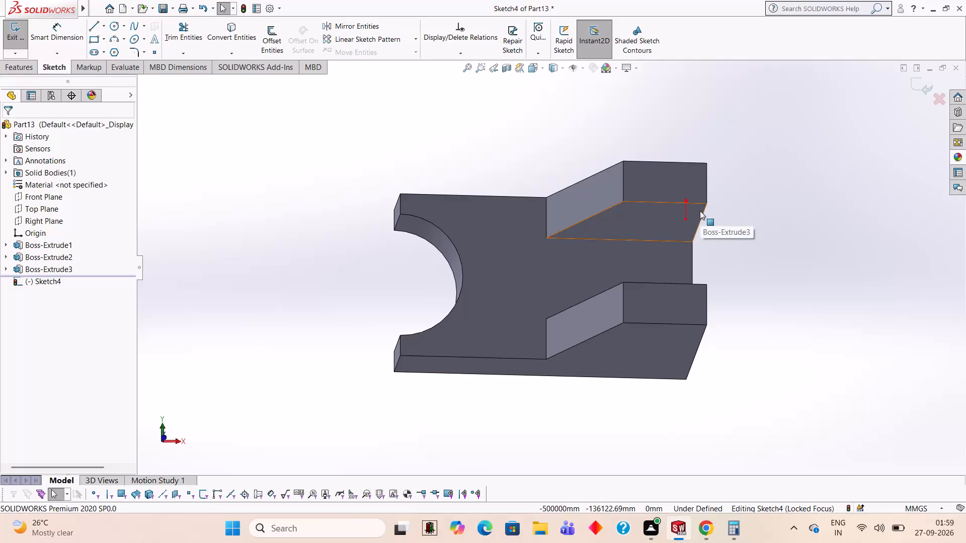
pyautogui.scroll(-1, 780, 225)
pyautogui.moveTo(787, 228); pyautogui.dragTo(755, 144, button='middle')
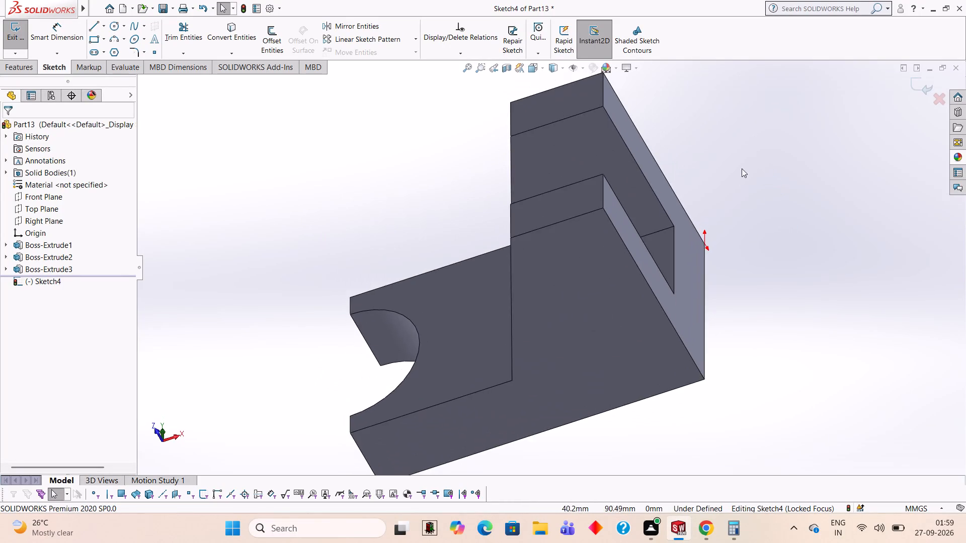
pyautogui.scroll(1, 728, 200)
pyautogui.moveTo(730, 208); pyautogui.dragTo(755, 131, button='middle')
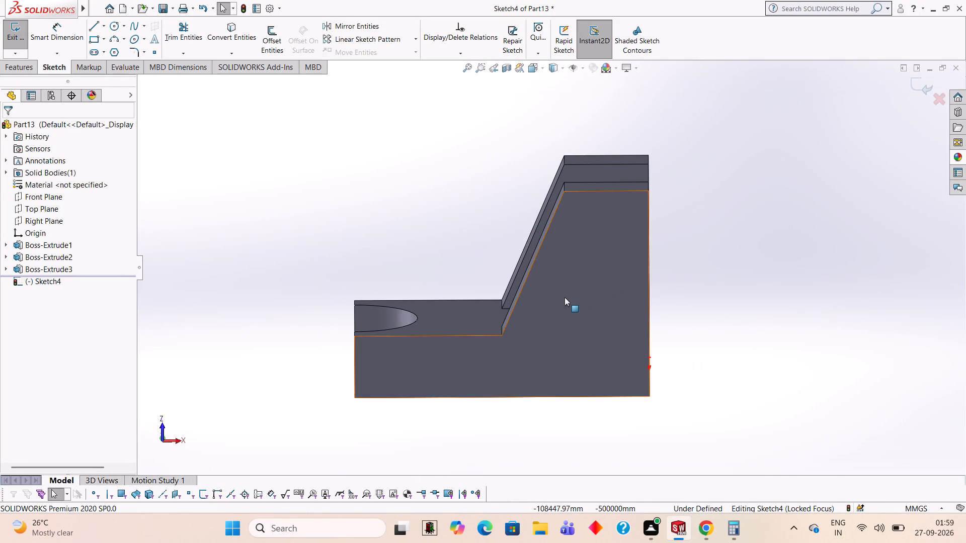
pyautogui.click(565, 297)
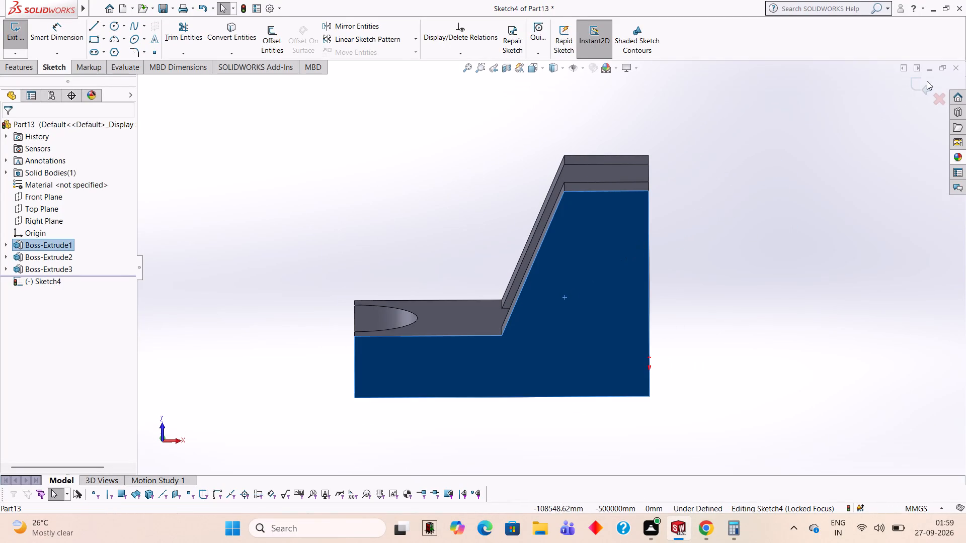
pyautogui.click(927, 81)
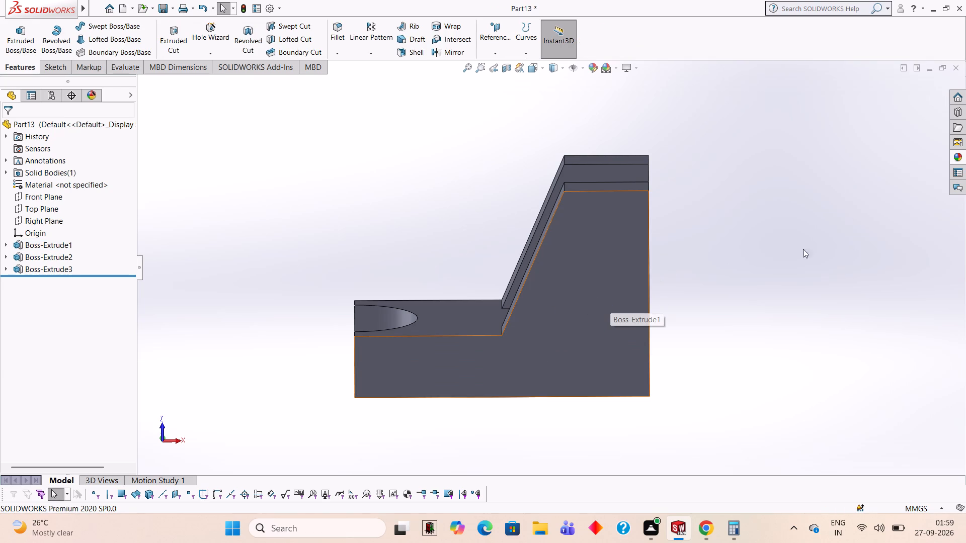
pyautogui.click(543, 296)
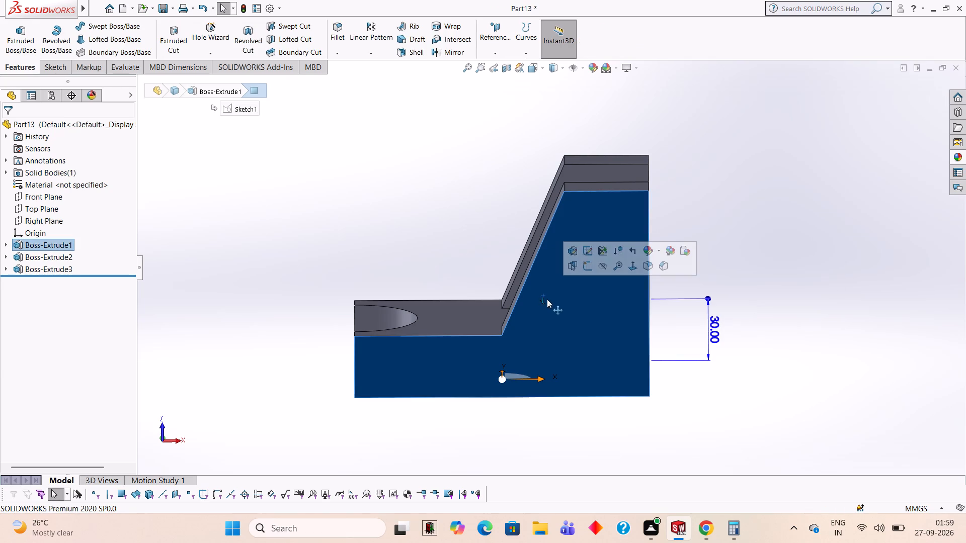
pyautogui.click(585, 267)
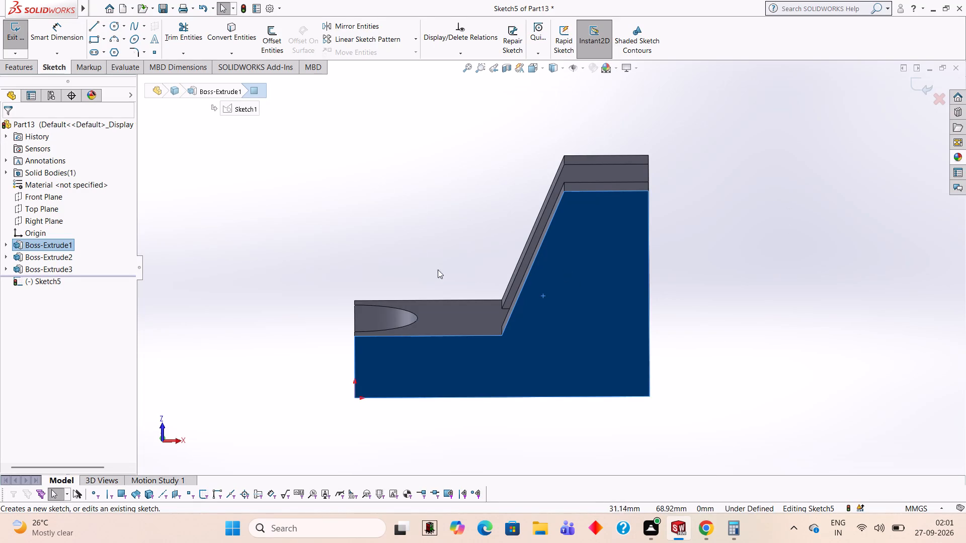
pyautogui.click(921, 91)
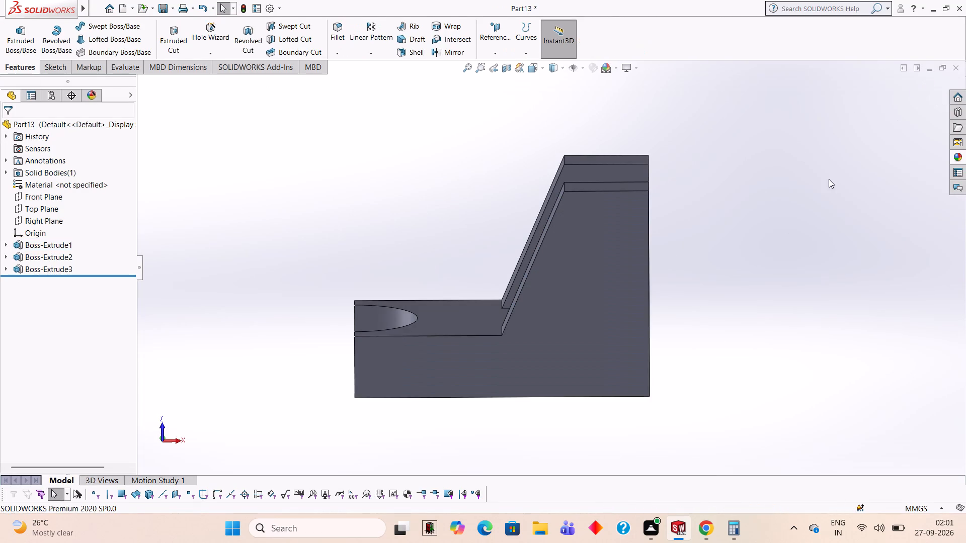
# On the outer side face away from the origin, sketch a 65 mm vertical line from the uncut end's bottom corner and a 25 mm horizontal line inward.
pyautogui.click(581, 295)
pyautogui.click(626, 270)
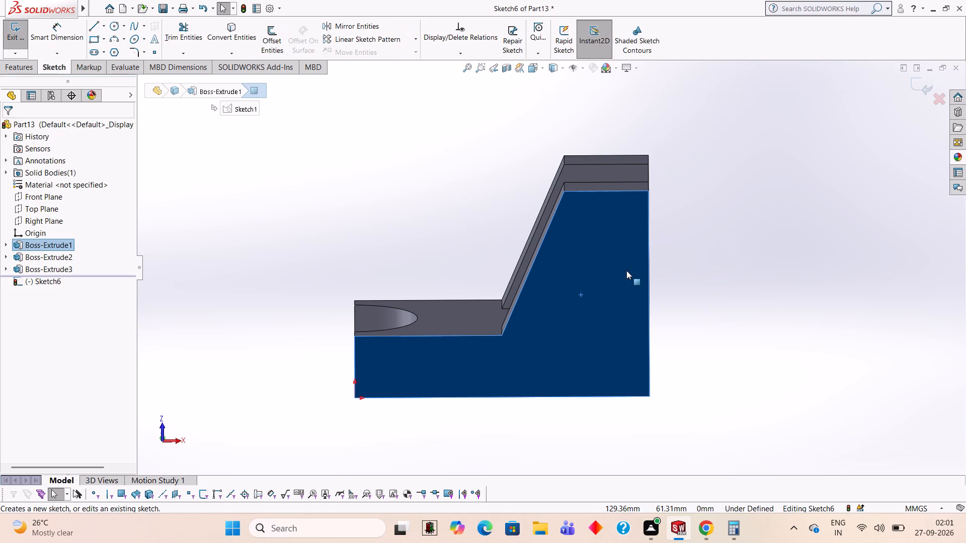
pyautogui.hotkey('ctrl', '8')
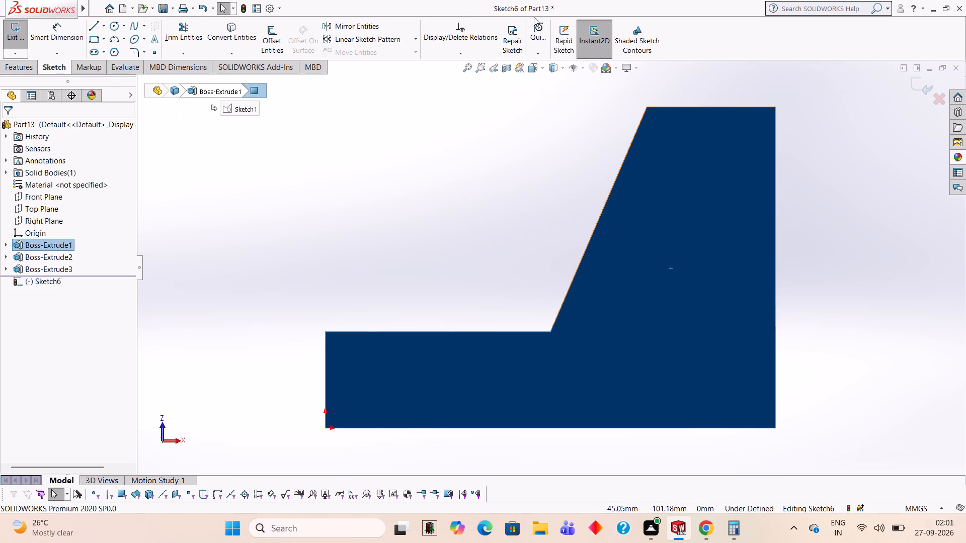
pyautogui.click(112, 25)
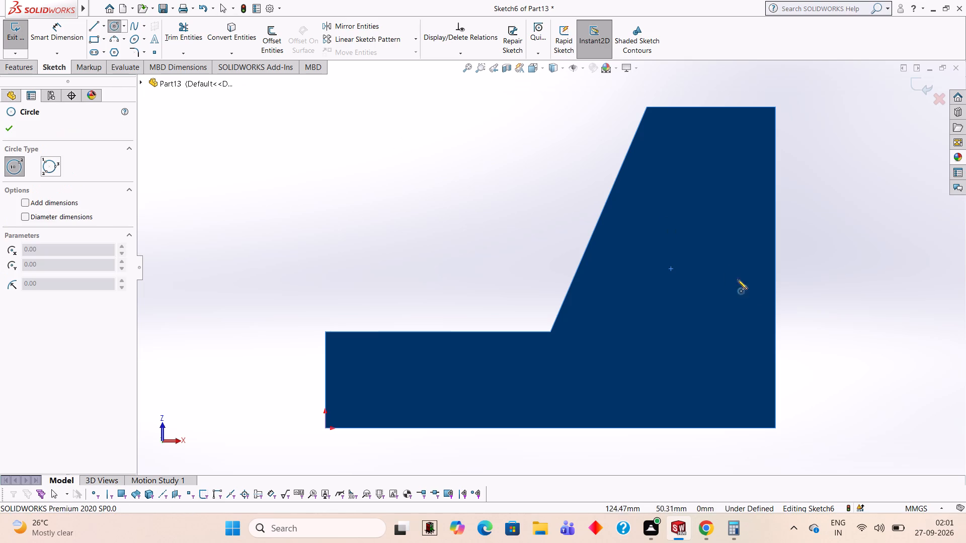
pyautogui.click(96, 27)
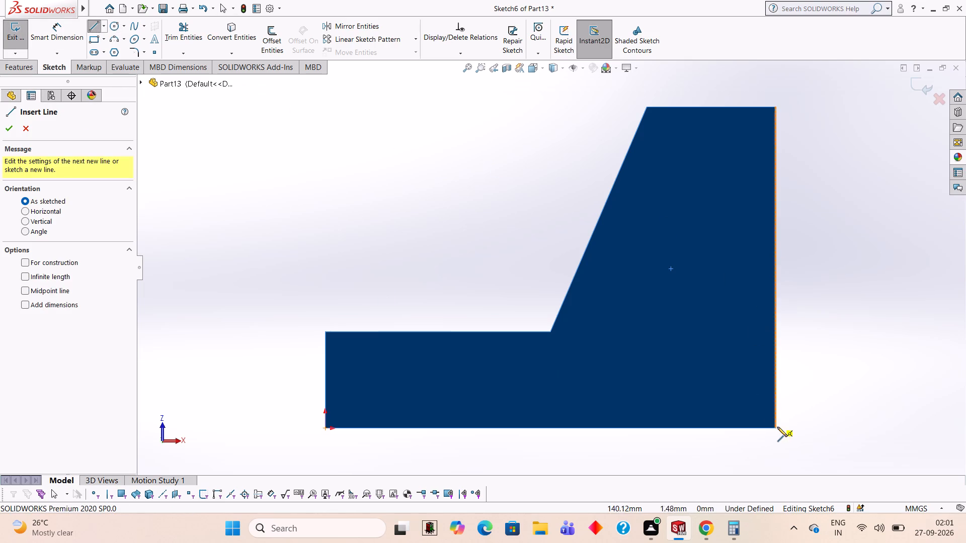
pyautogui.click(775, 427)
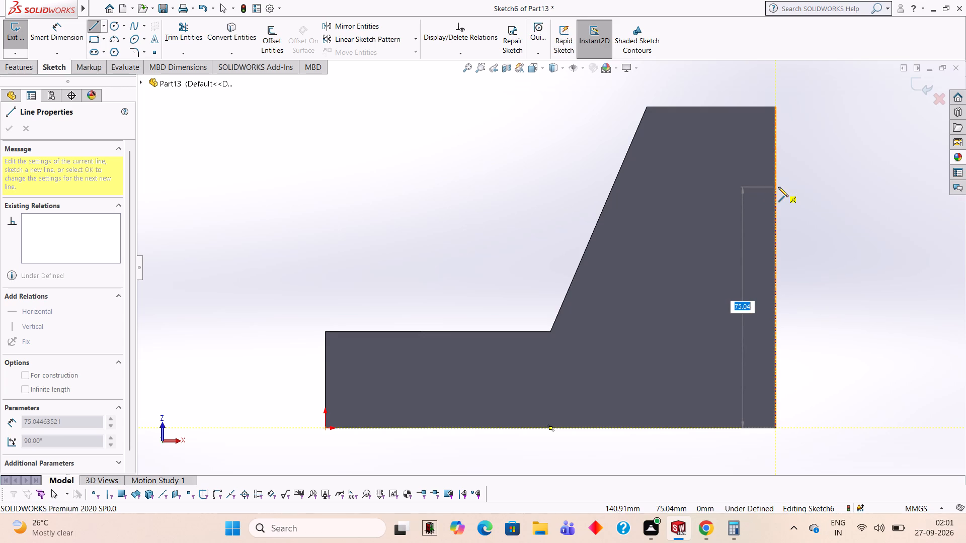
pyautogui.press('6')
pyautogui.press('5')
pyautogui.press('Return')
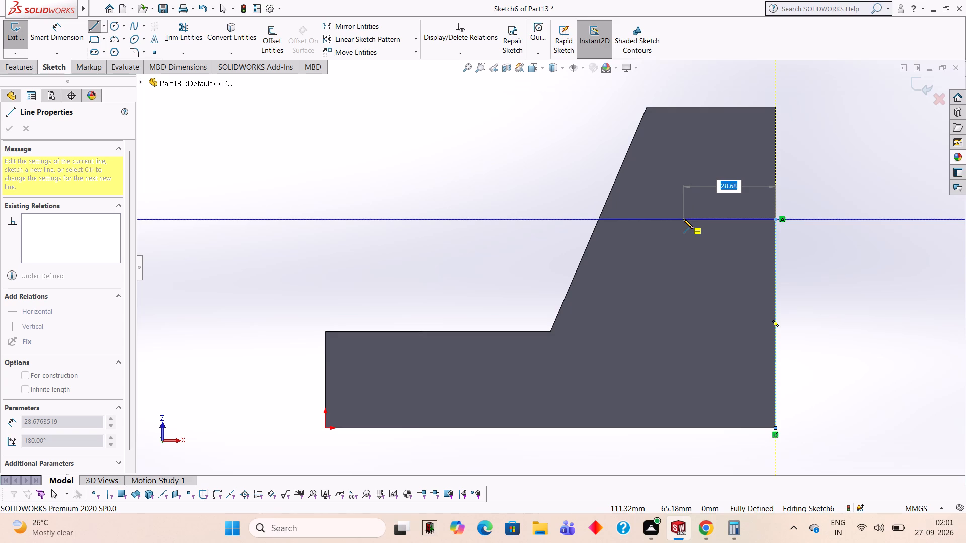
pyautogui.write('25')
pyautogui.press('Return')
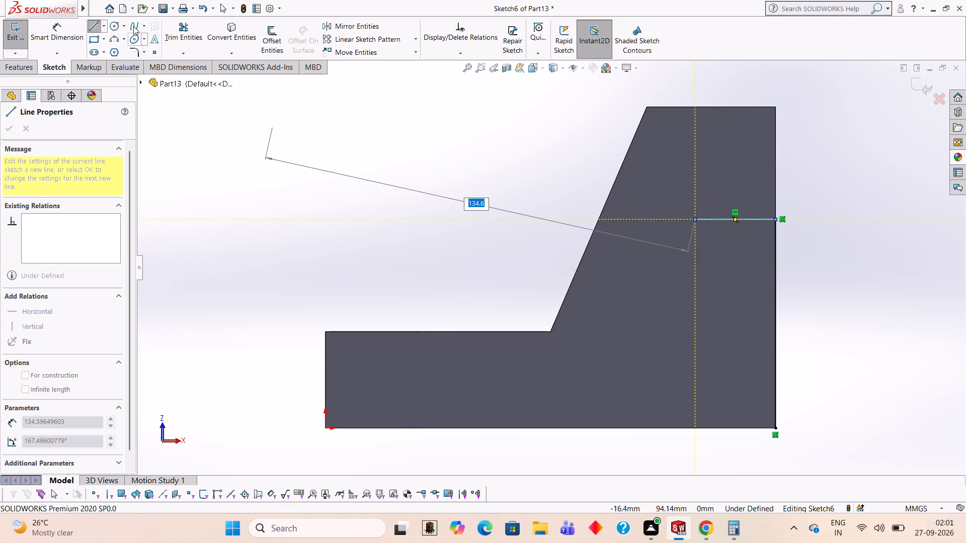
# Sketch a circle of 15 mm radius centred on the inner end of the 25 mm horizontal line.
pyautogui.click(117, 24)
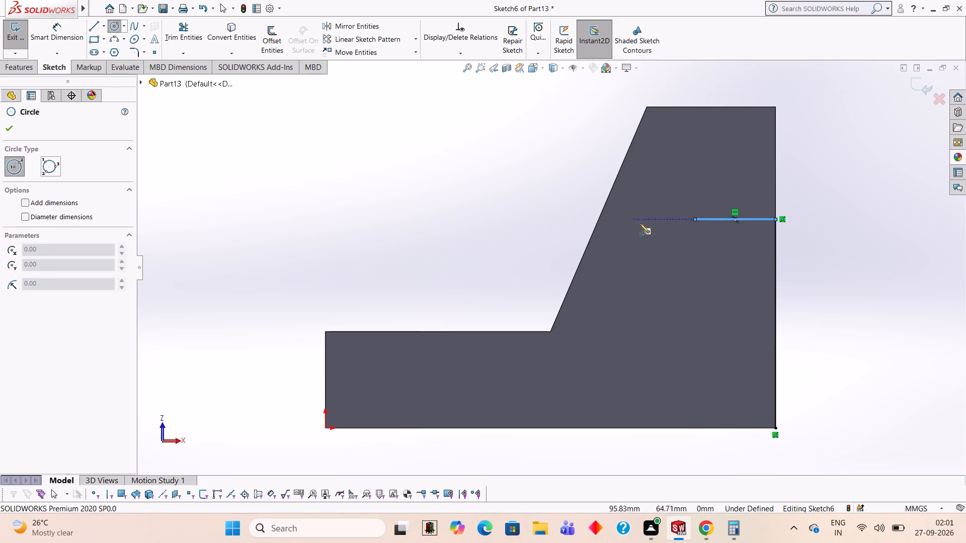
pyautogui.click(694, 218)
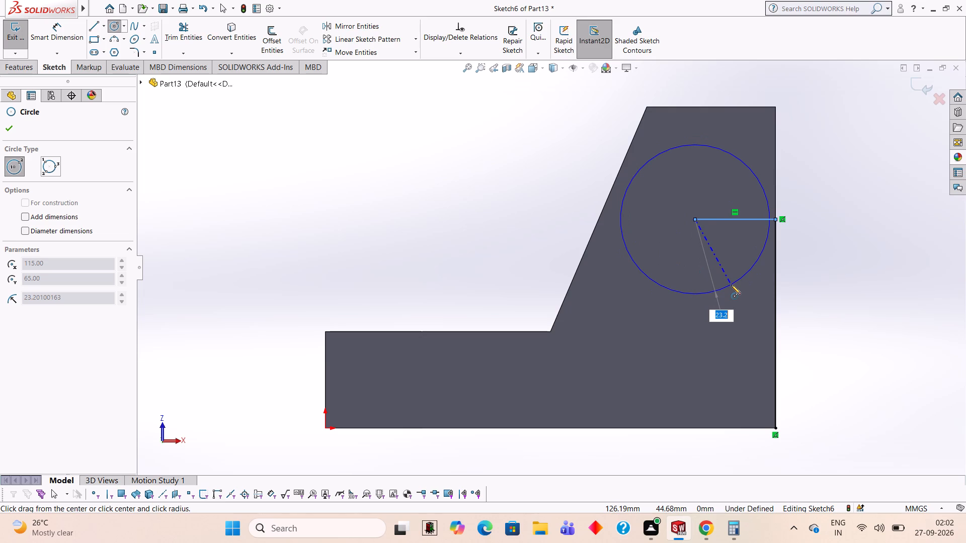
pyautogui.write('15')
pyautogui.press('Return')
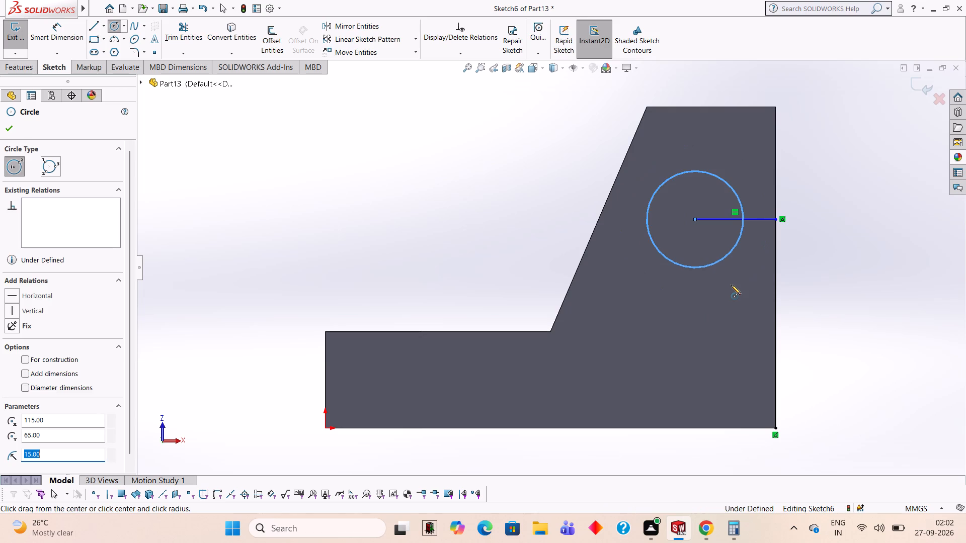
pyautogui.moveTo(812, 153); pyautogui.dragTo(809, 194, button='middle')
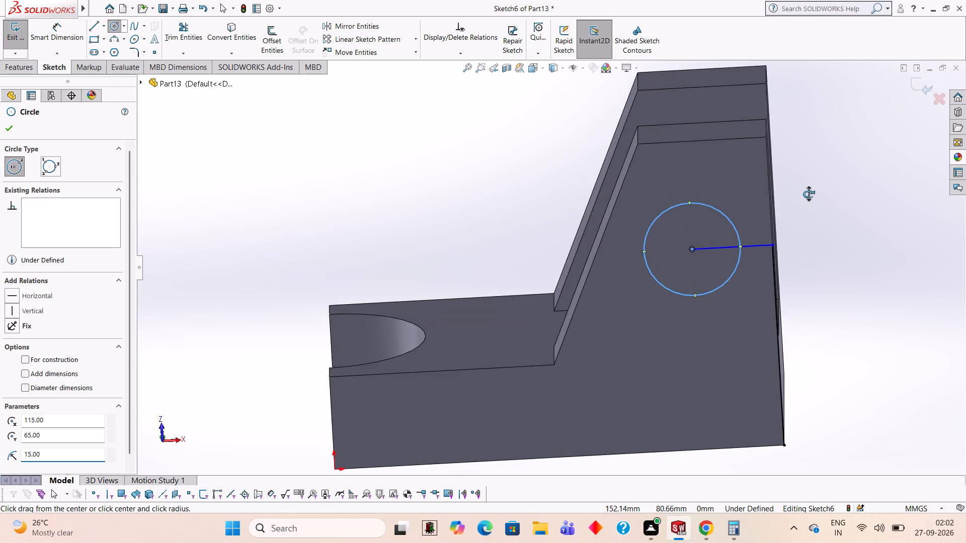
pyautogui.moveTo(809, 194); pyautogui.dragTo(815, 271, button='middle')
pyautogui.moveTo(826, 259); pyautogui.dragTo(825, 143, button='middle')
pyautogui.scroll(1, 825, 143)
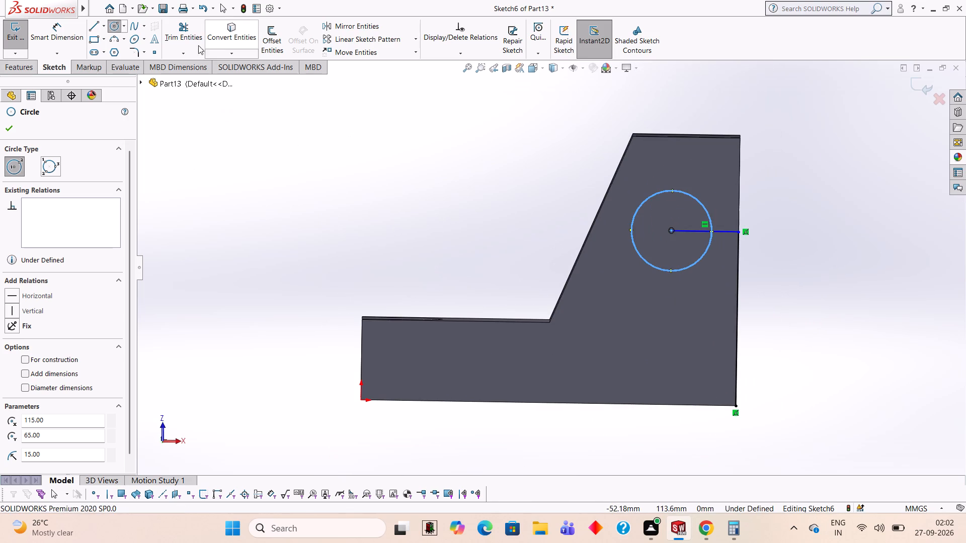
# Trim away the horizontal and vertical locating lines so only the 15 mm radius circle is left in the sketch.
pyautogui.scroll(-1, 441, 137)
pyautogui.click(182, 38)
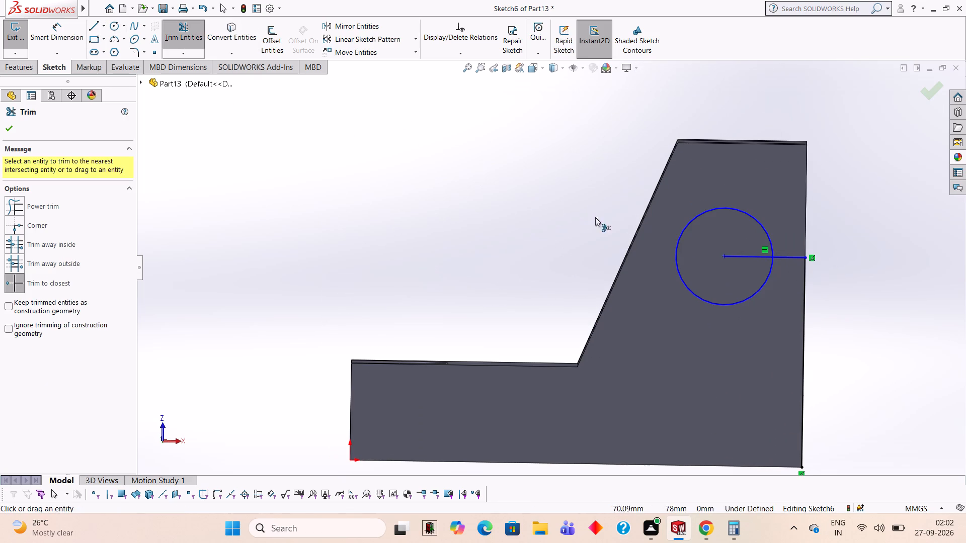
pyautogui.click(793, 260)
pyautogui.click(754, 254)
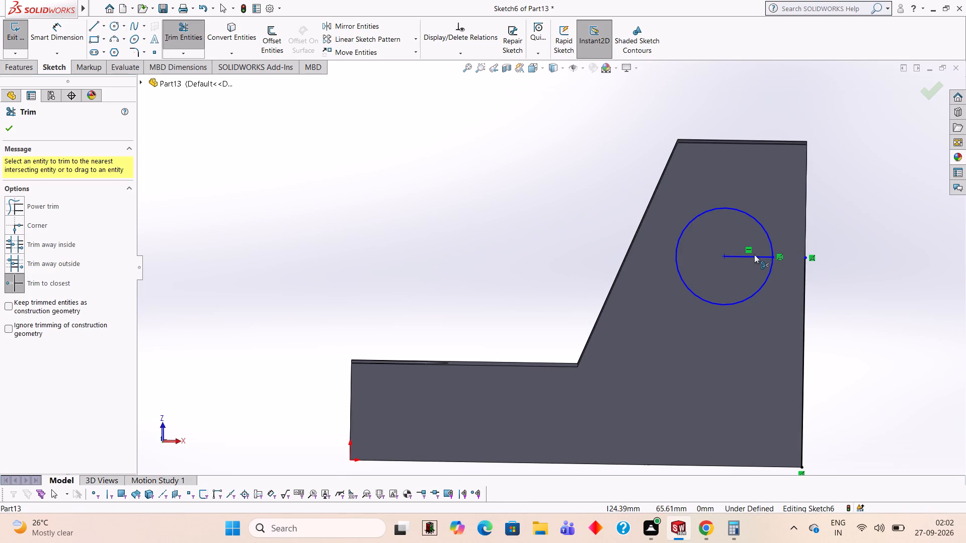
pyautogui.click(803, 387)
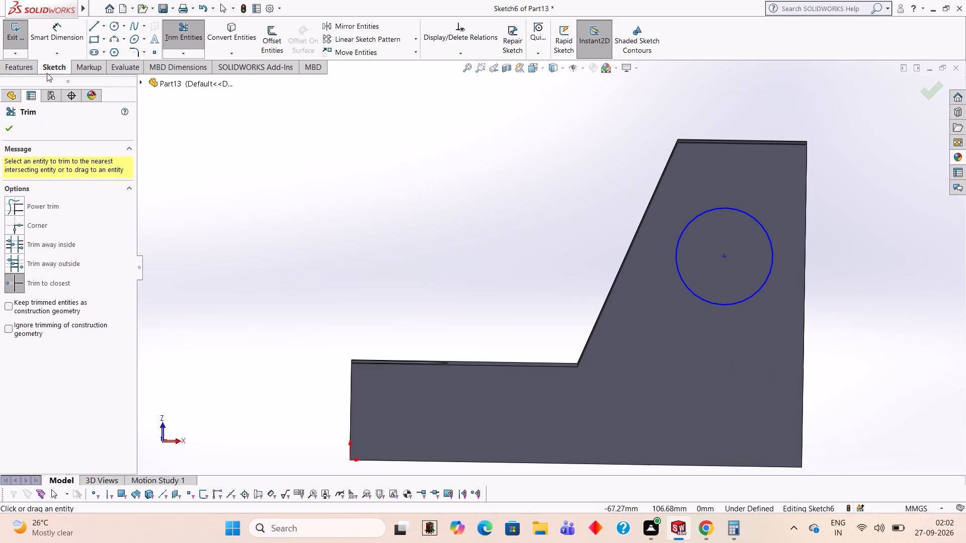
# Cut-extrude the circle as a blind cut 80 mm deep through both uprights.
pyautogui.click(24, 65)
pyautogui.click(177, 34)
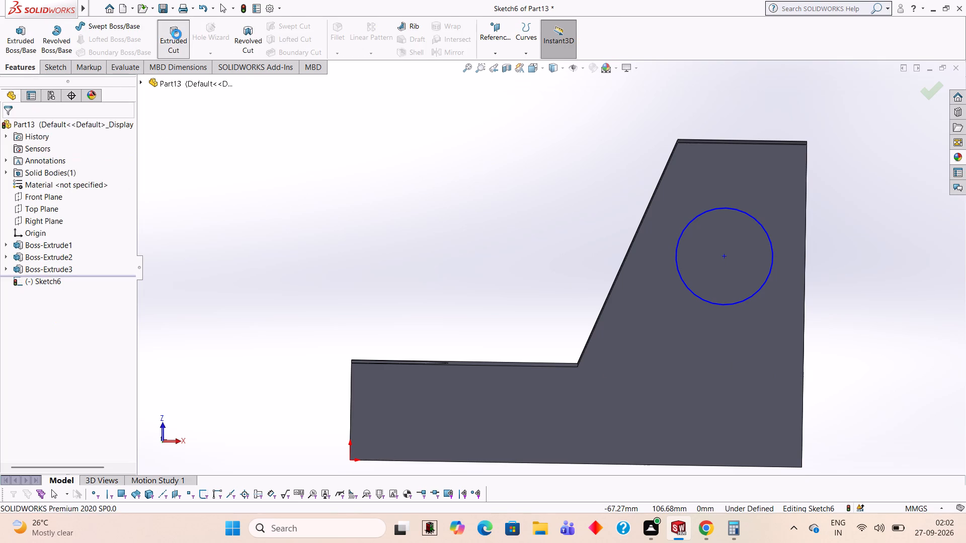
pyautogui.moveTo(425, 184); pyautogui.dragTo(417, 309, button='middle')
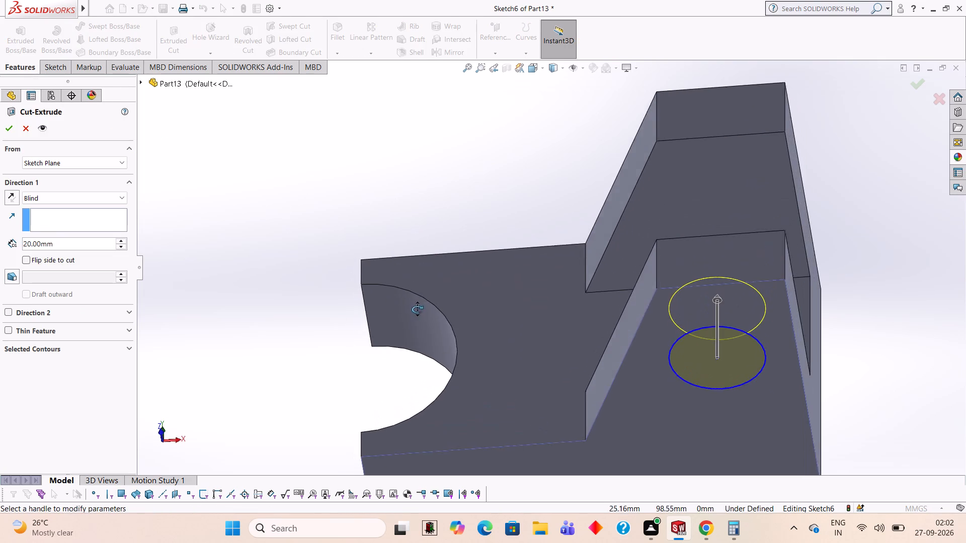
pyautogui.moveTo(417, 309); pyautogui.dragTo(419, 311, button='middle')
pyautogui.click(59, 242)
pyautogui.press('BackSpace')
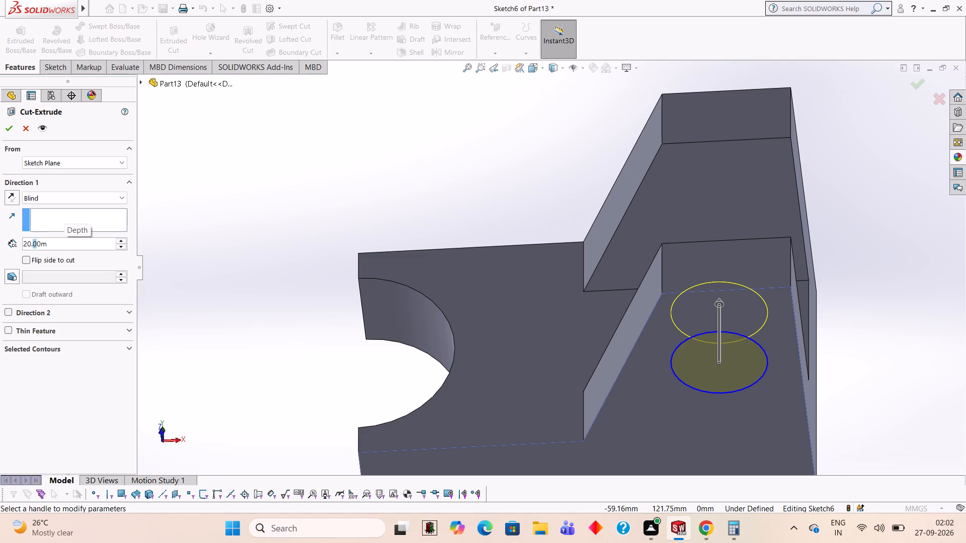
pyautogui.press('BackSpace')
pyautogui.press('BackSpace')
pyautogui.press('BackSpace')
pyautogui.press('BackSpace')
pyautogui.press('BackSpace')
pyautogui.press('BackSpace')
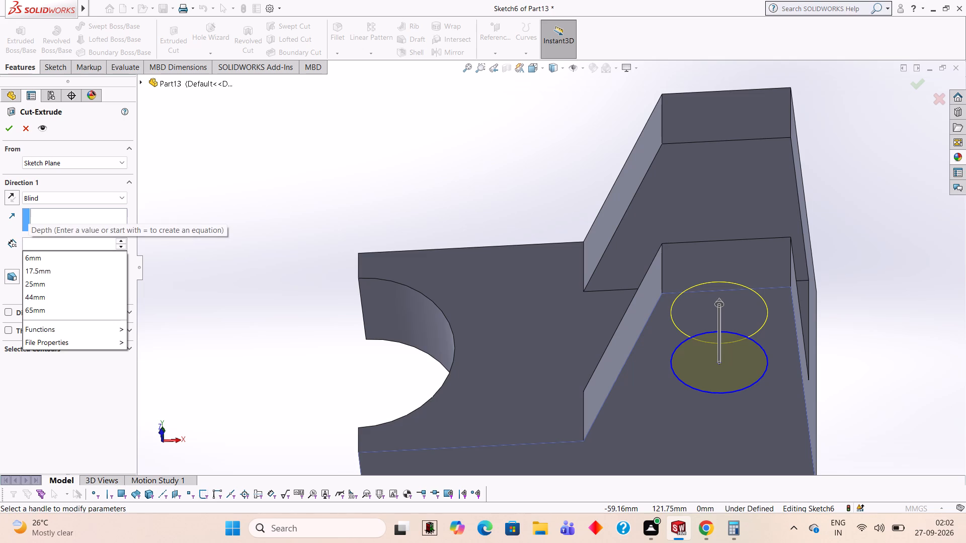
pyautogui.write('80')
pyautogui.press('Return')
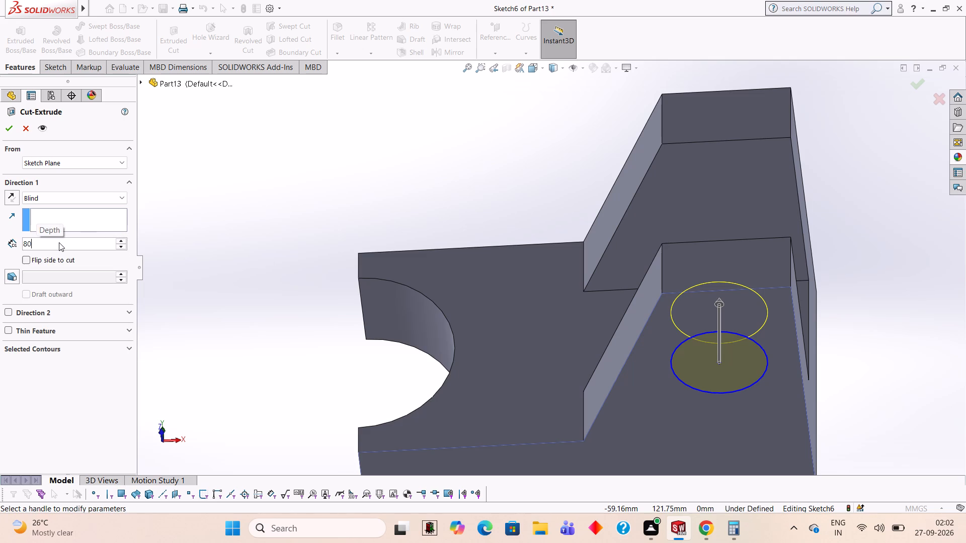
pyautogui.moveTo(225, 184); pyautogui.dragTo(277, 326, button='middle')
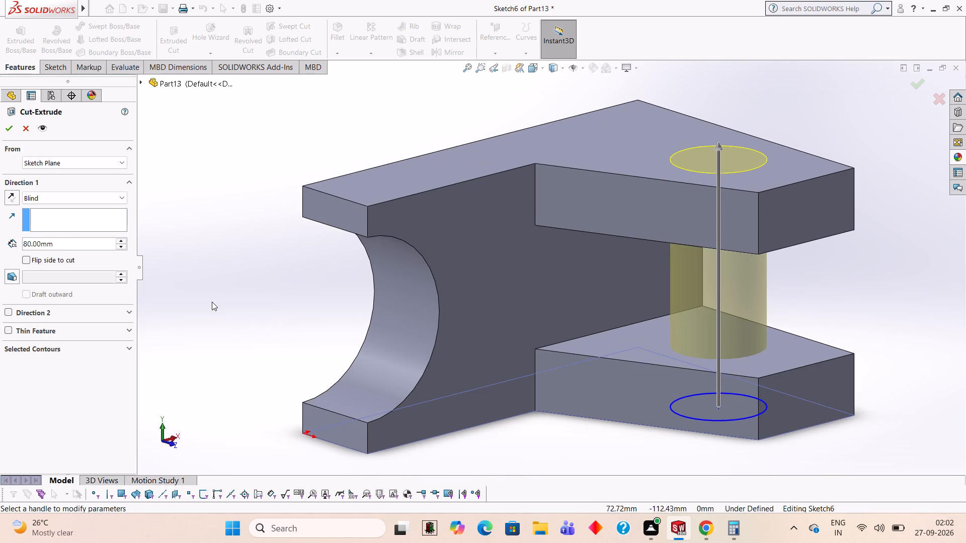
pyautogui.click(11, 132)
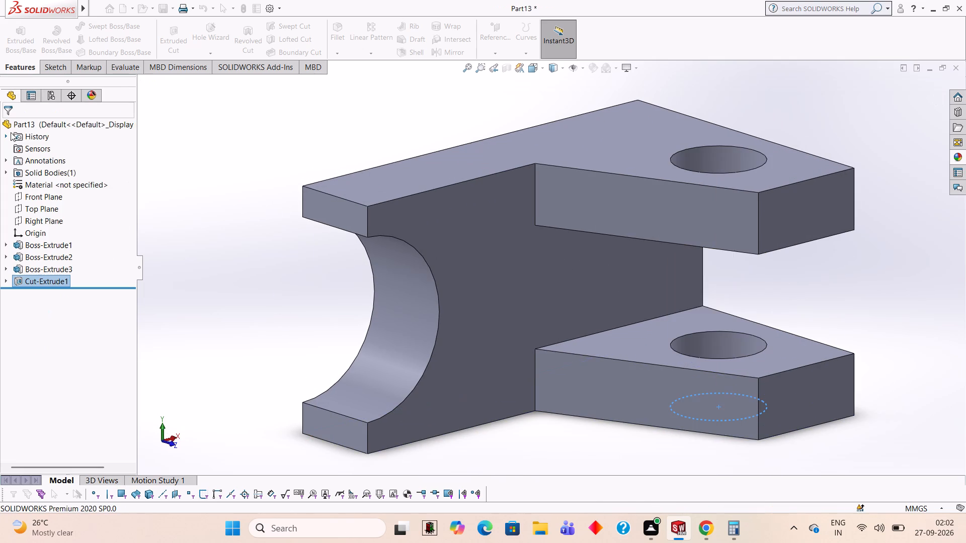
pyautogui.click(205, 141)
# Examine the bracket from all sides, checking the holes through the uprights, the trapezoidal profiles and the semicircular cutout.
pyautogui.moveTo(390, 173); pyautogui.dragTo(508, 297, button='middle')
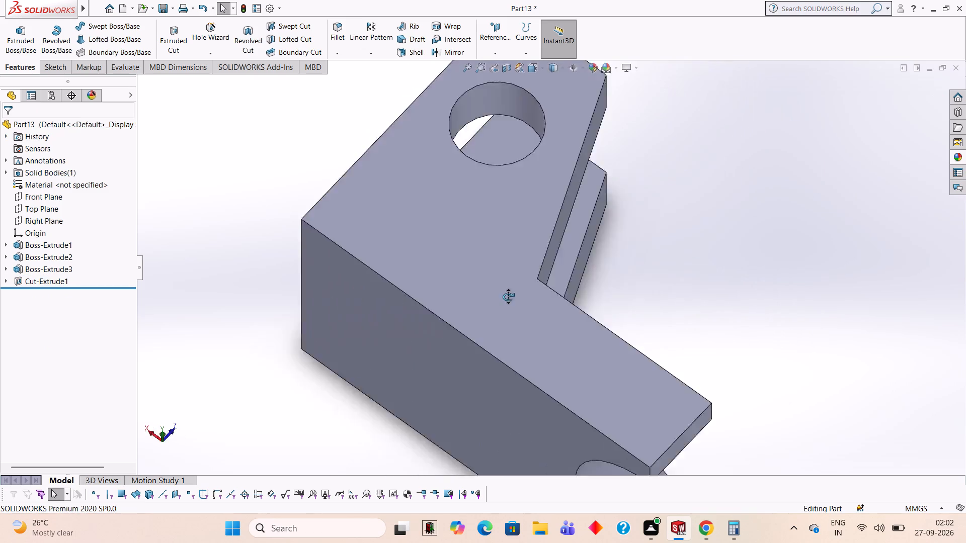
pyautogui.moveTo(508, 297); pyautogui.dragTo(362, 203, button='middle')
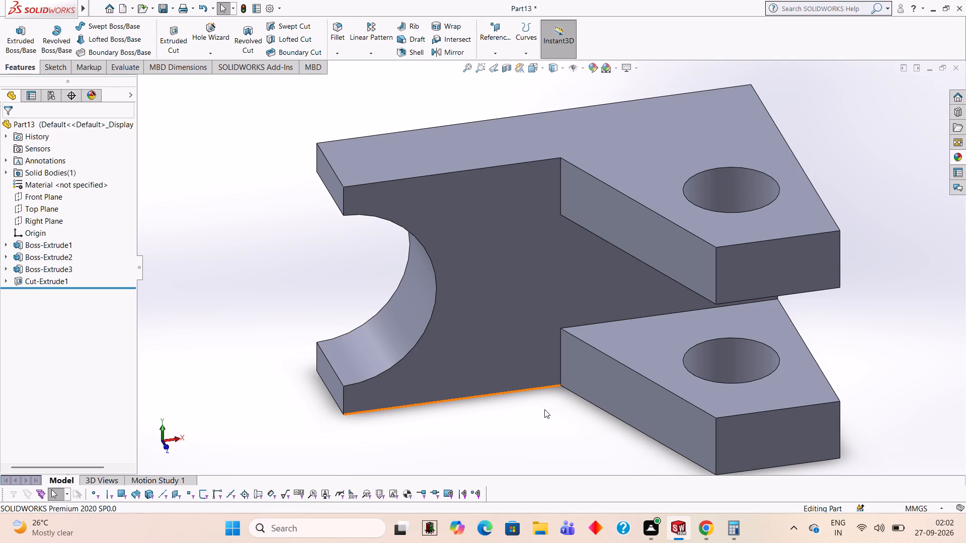
pyautogui.moveTo(544, 409); pyautogui.dragTo(535, 247, button='middle')
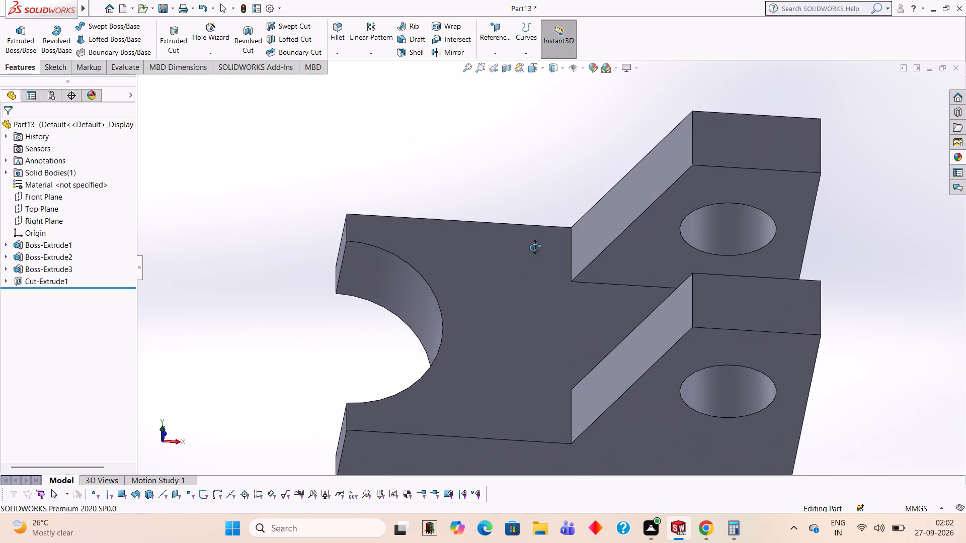
pyautogui.moveTo(535, 247); pyautogui.dragTo(527, 228, button='middle')
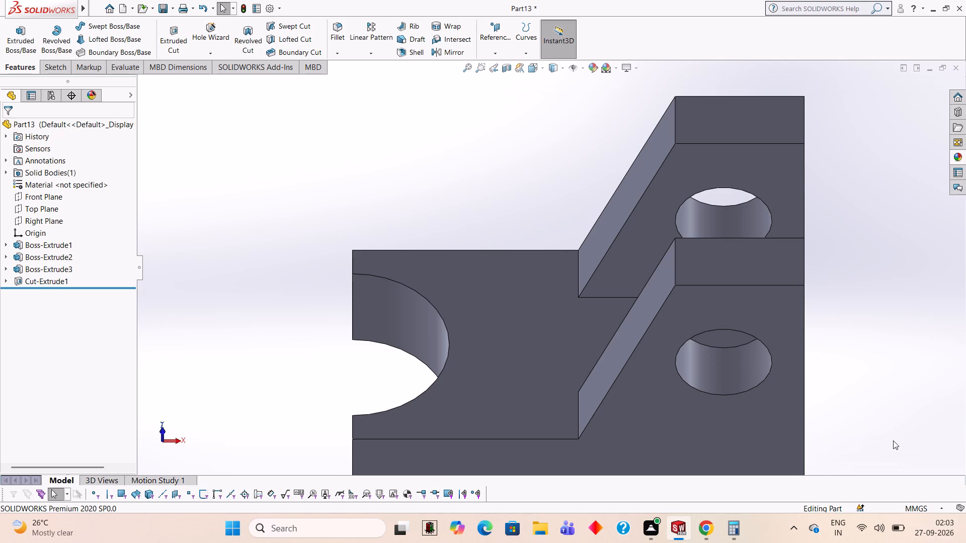
pyautogui.moveTo(841, 342); pyautogui.dragTo(830, 296, button='middle')
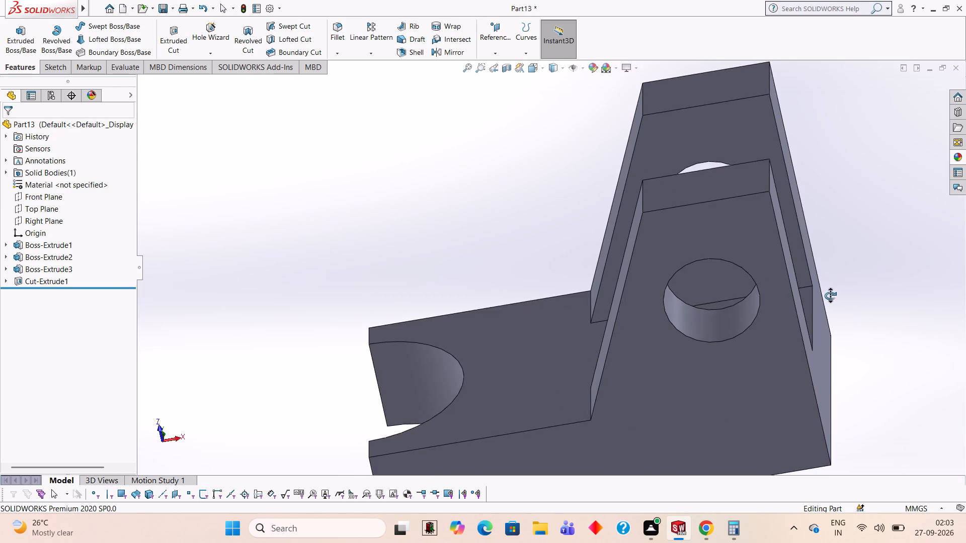
pyautogui.moveTo(830, 296); pyautogui.dragTo(837, 290, button='middle')
pyautogui.scroll(2, 846, 291)
pyautogui.moveTo(846, 294); pyautogui.dragTo(851, 262, button='middle')
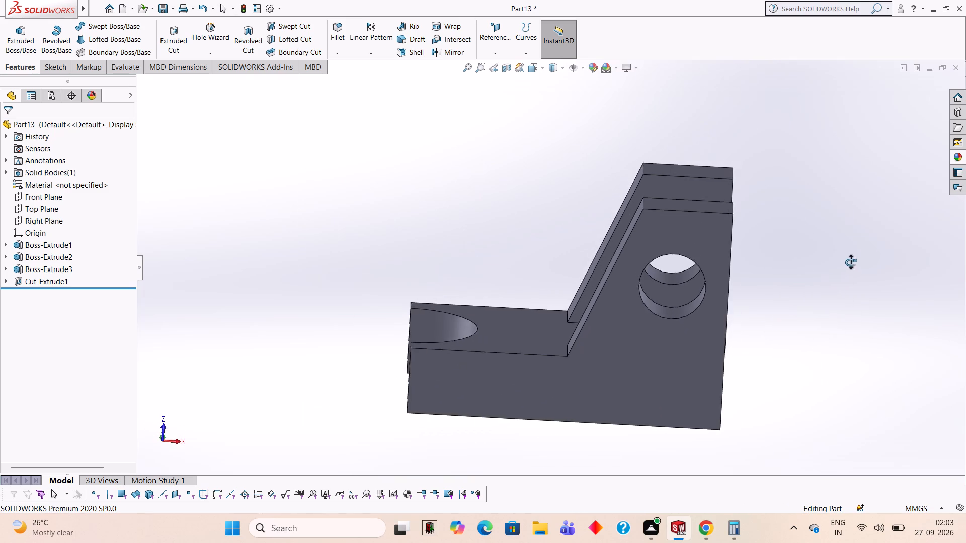
pyautogui.moveTo(851, 262); pyautogui.dragTo(864, 322, button='middle')
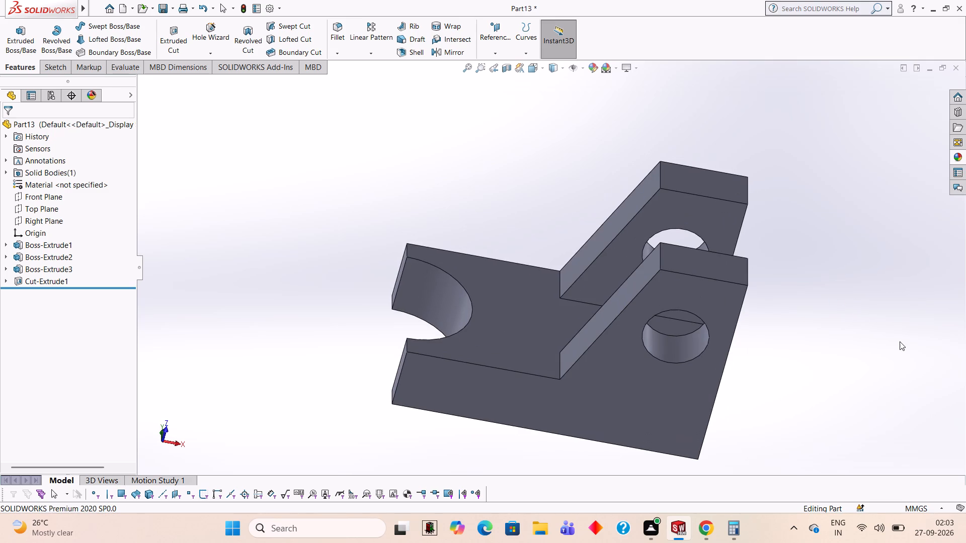
pyautogui.moveTo(782, 307); pyautogui.dragTo(821, 444, button='middle')
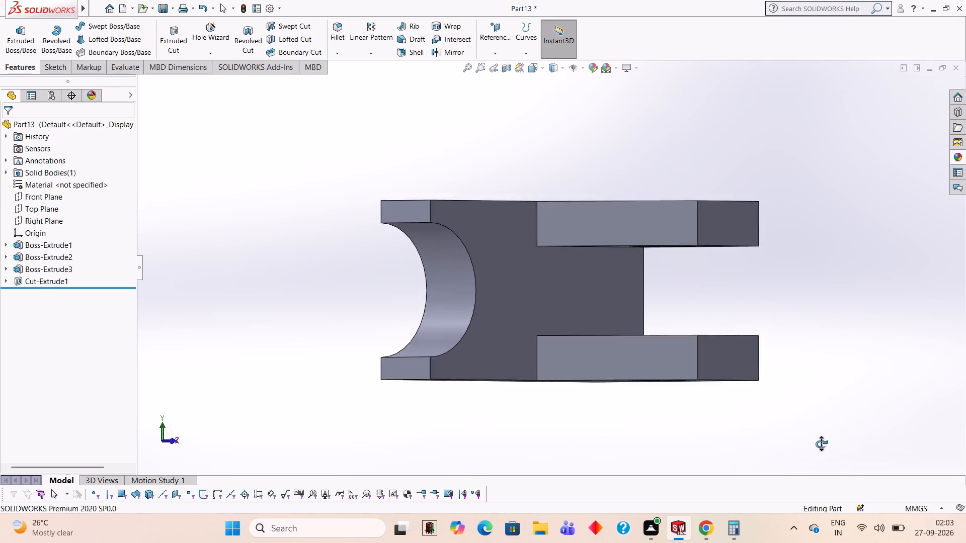
pyautogui.moveTo(821, 444); pyautogui.dragTo(658, 429, button='middle')
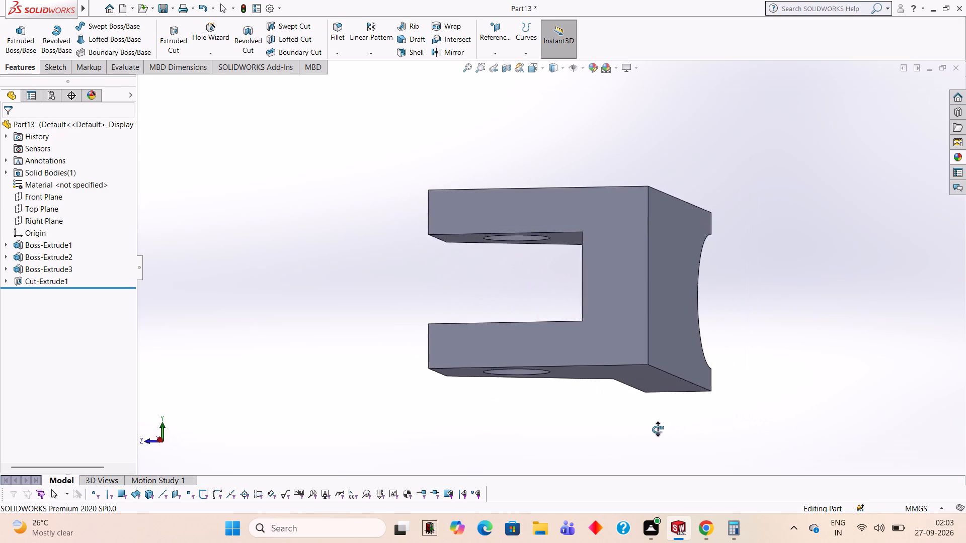
pyautogui.moveTo(658, 429); pyautogui.dragTo(776, 292, button='middle')
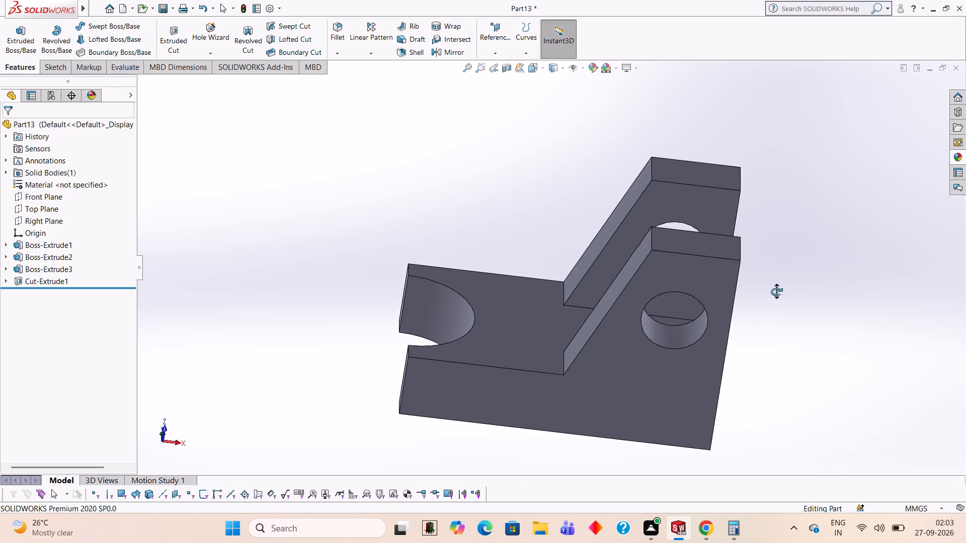
pyautogui.moveTo(776, 292); pyautogui.dragTo(765, 214, button='middle')
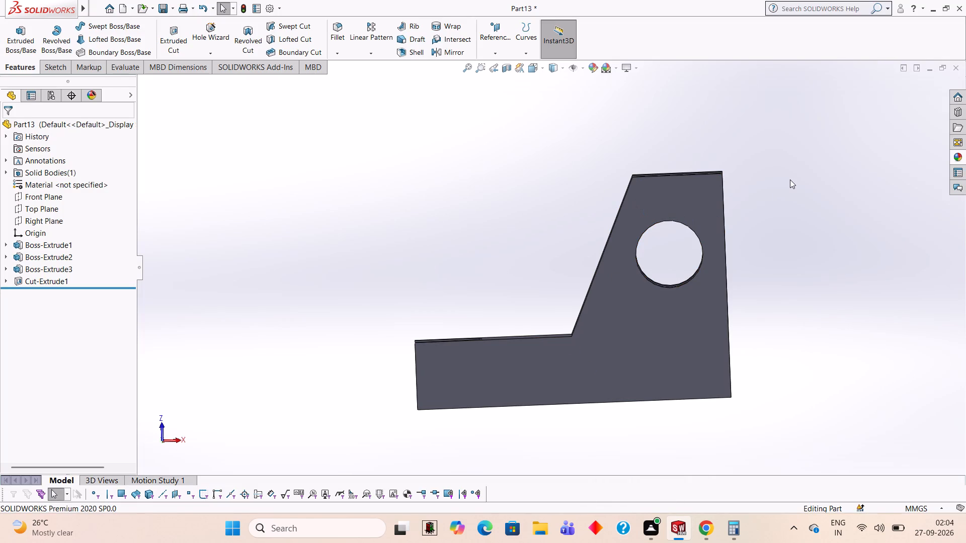
pyautogui.moveTo(778, 168); pyautogui.dragTo(699, 466, button='middle')
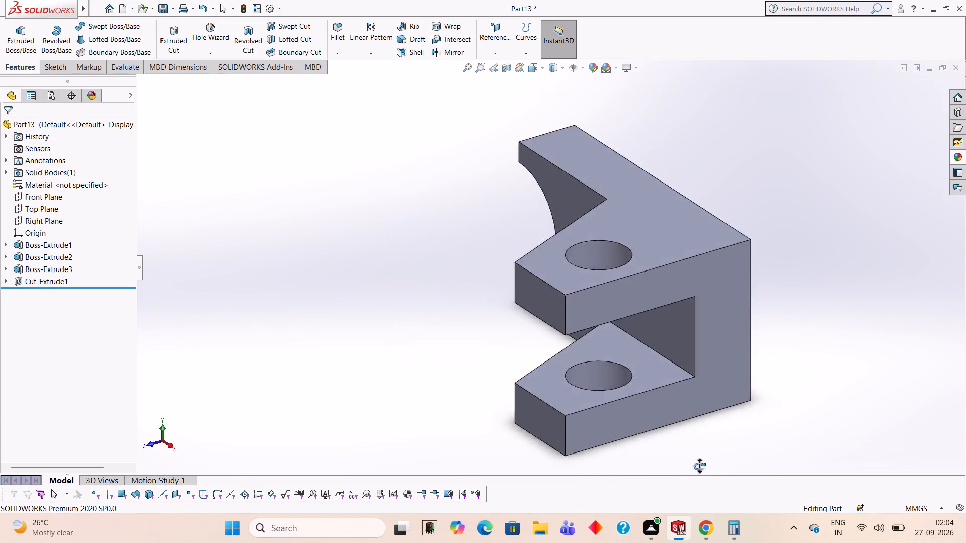
pyautogui.moveTo(699, 466); pyautogui.dragTo(738, 373, button='middle')
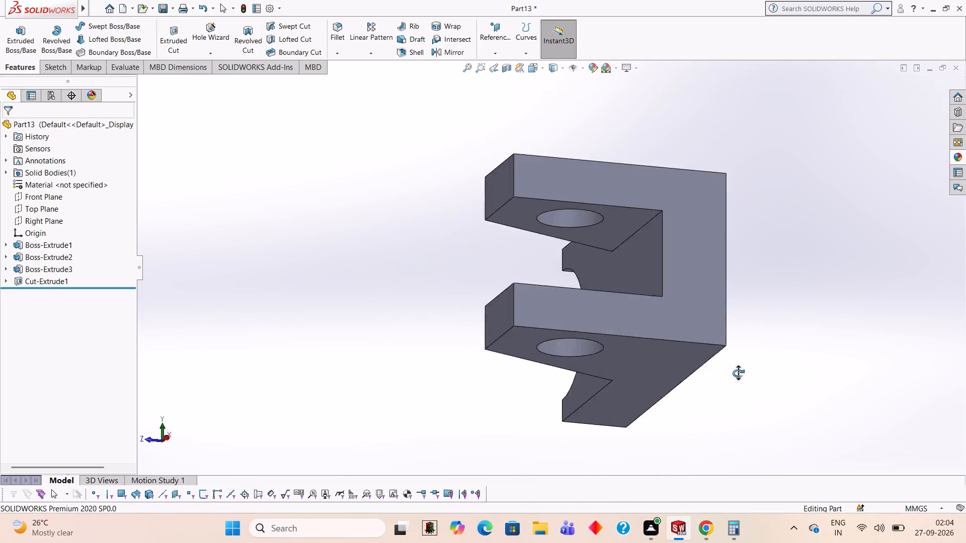
pyautogui.moveTo(738, 373); pyautogui.dragTo(771, 425, button='middle')
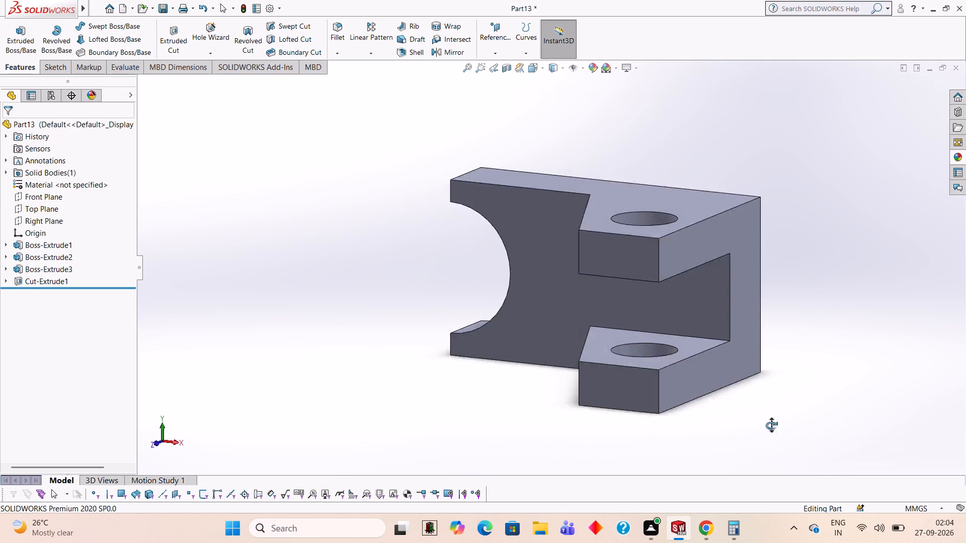
pyautogui.moveTo(771, 425); pyautogui.dragTo(572, 402, button='middle')
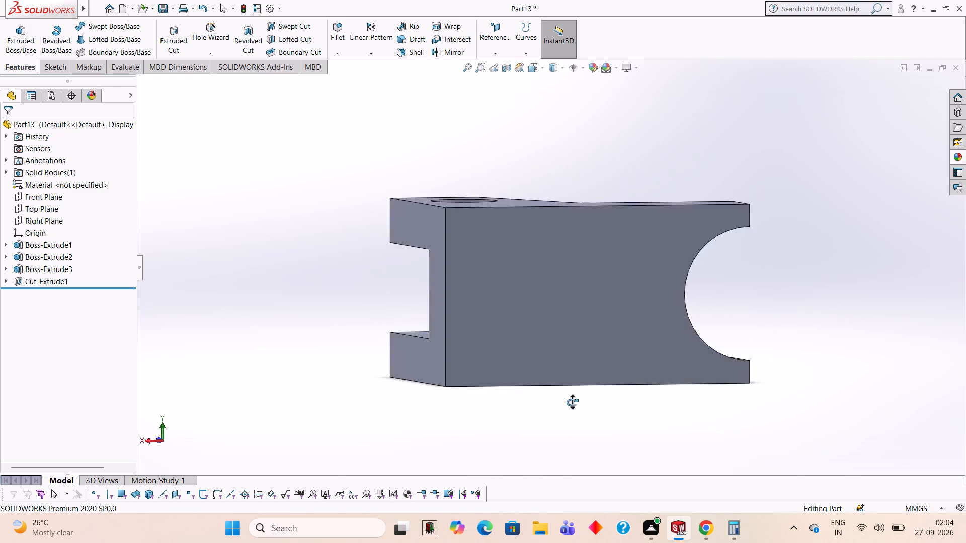
pyautogui.moveTo(572, 402); pyautogui.dragTo(763, 310, button='middle')
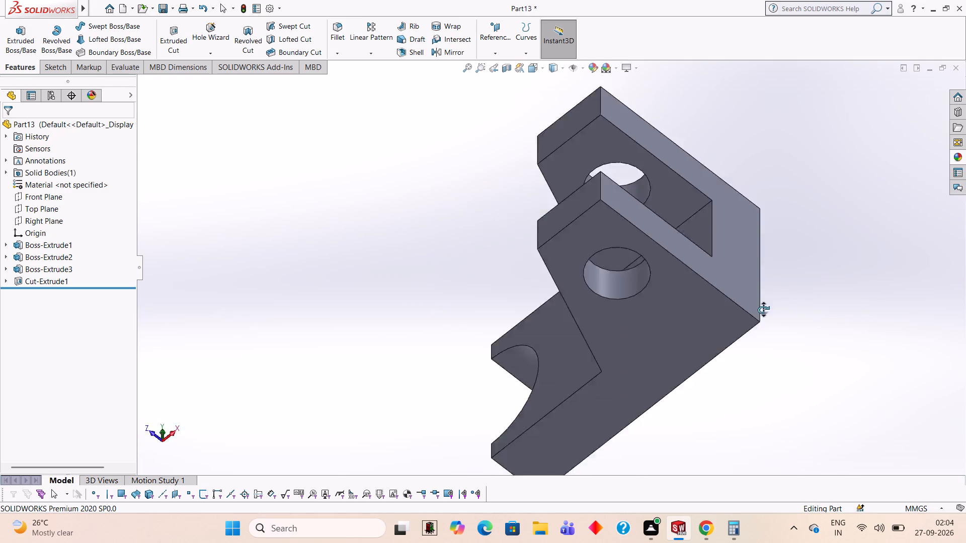
pyautogui.moveTo(763, 310); pyautogui.dragTo(507, 380, button='middle')
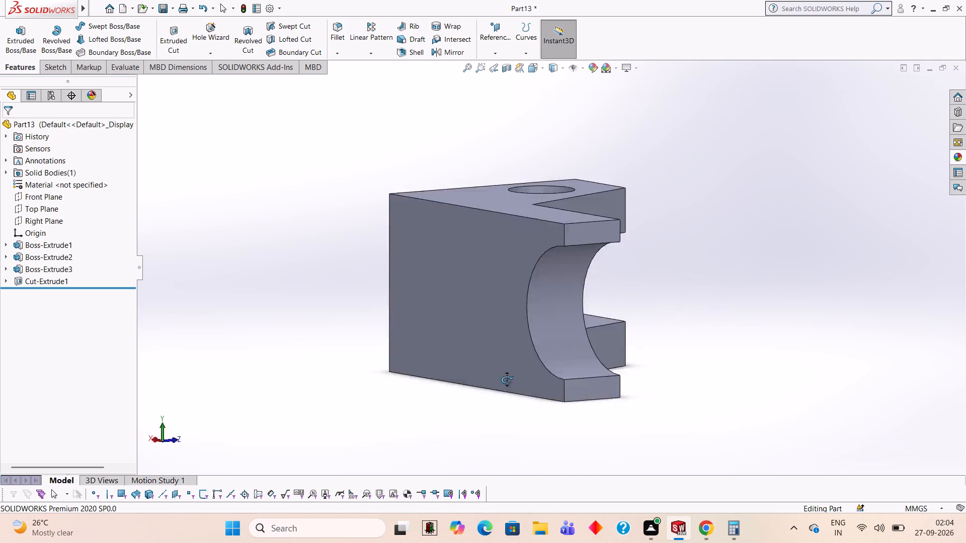
pyautogui.moveTo(507, 380); pyautogui.dragTo(833, 359, button='middle')
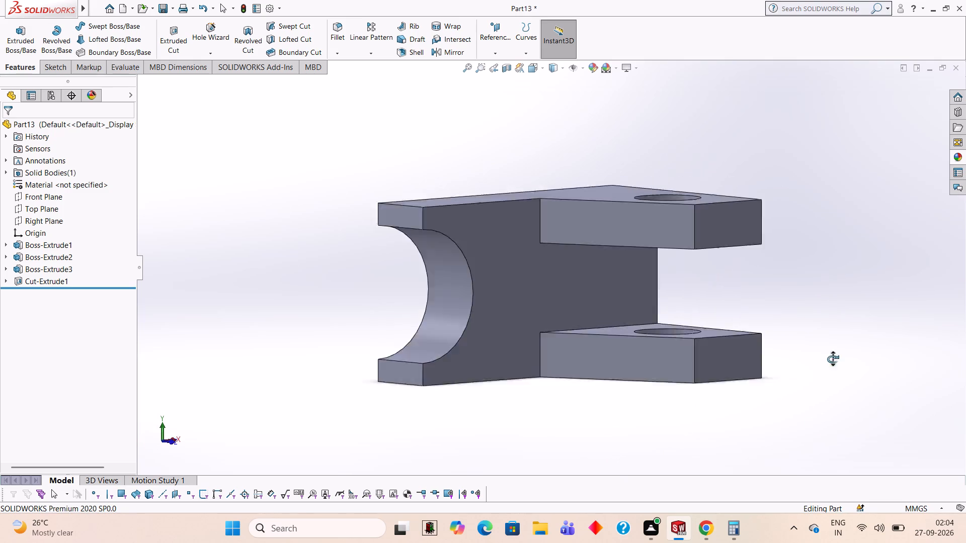
pyautogui.moveTo(833, 359); pyautogui.dragTo(794, 212, button='middle')
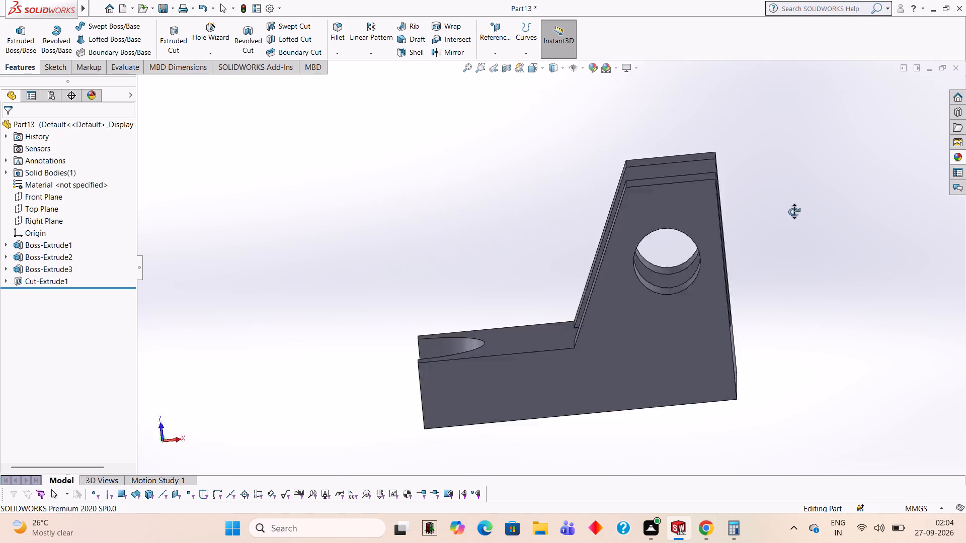
pyautogui.moveTo(794, 212); pyautogui.dragTo(785, 161, button='middle')
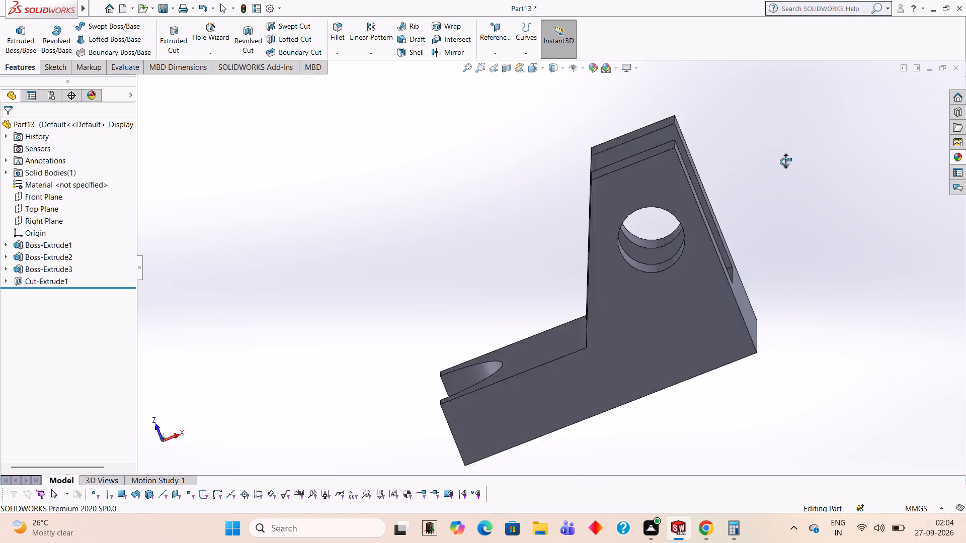
pyautogui.moveTo(785, 161); pyautogui.dragTo(825, 280, button='middle')
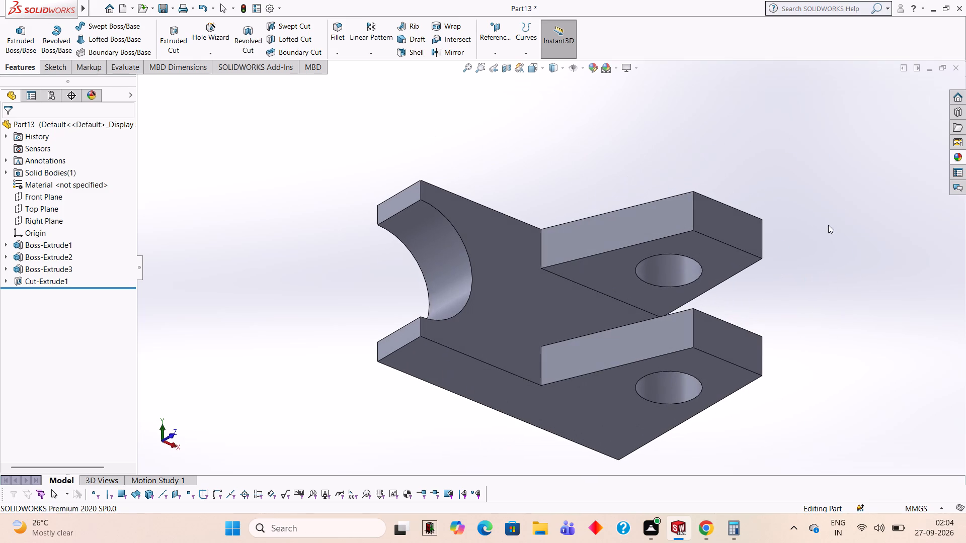
pyautogui.moveTo(828, 225); pyautogui.dragTo(838, 312, button='middle')
pyautogui.moveTo(824, 258); pyautogui.dragTo(825, 216, button='middle')
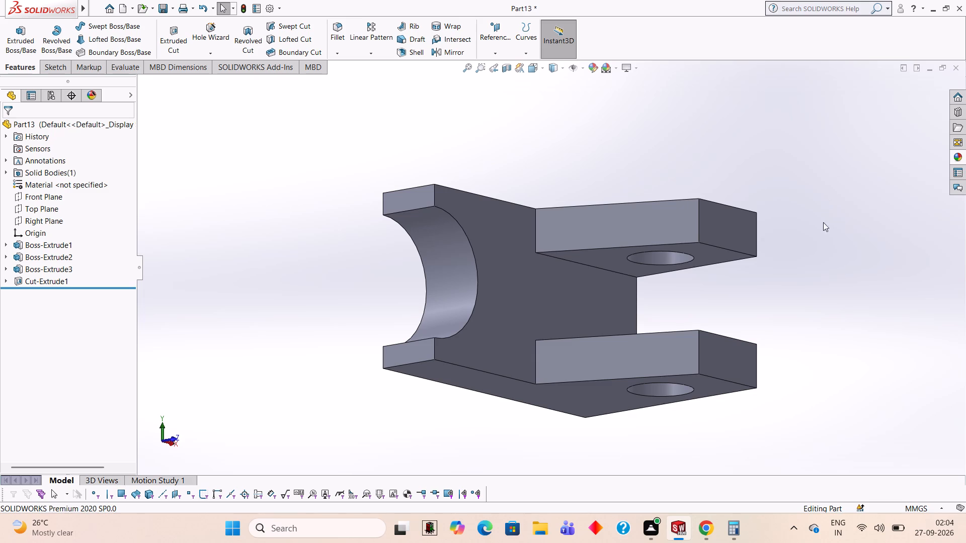
pyautogui.moveTo(829, 281); pyautogui.dragTo(784, 165, button='middle')
pyautogui.moveTo(836, 266); pyautogui.dragTo(832, 180, button='middle')
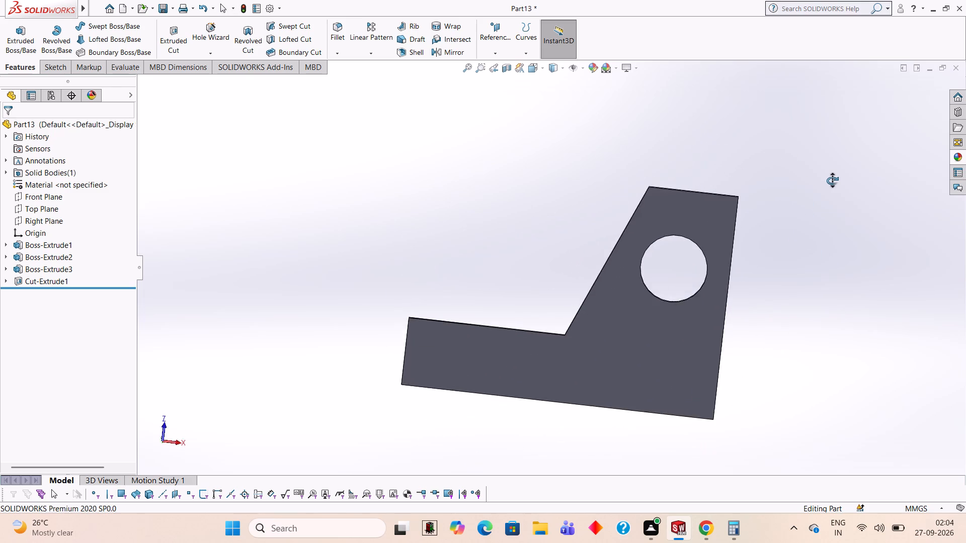
pyautogui.moveTo(832, 180); pyautogui.dragTo(853, 345, button='middle')
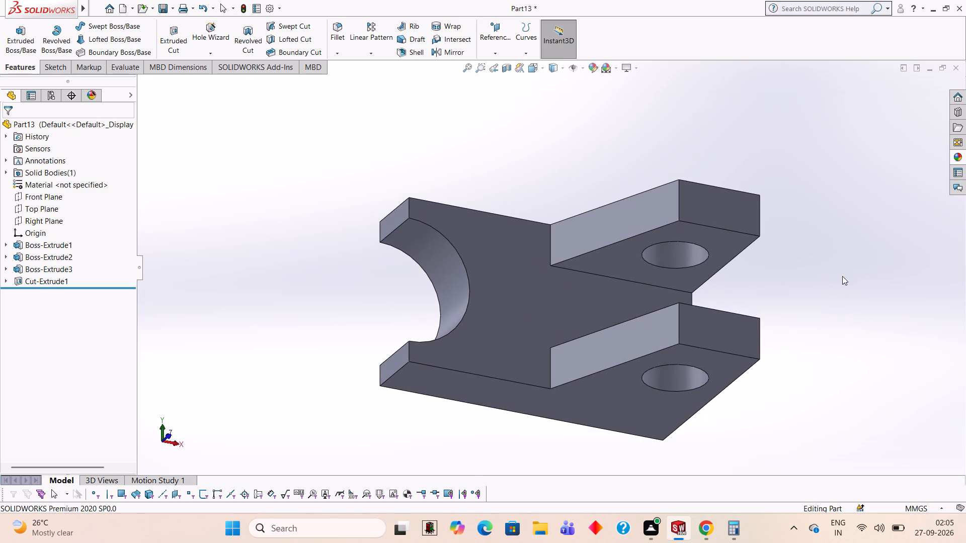
pyautogui.moveTo(817, 198); pyautogui.dragTo(794, 263, button='middle')
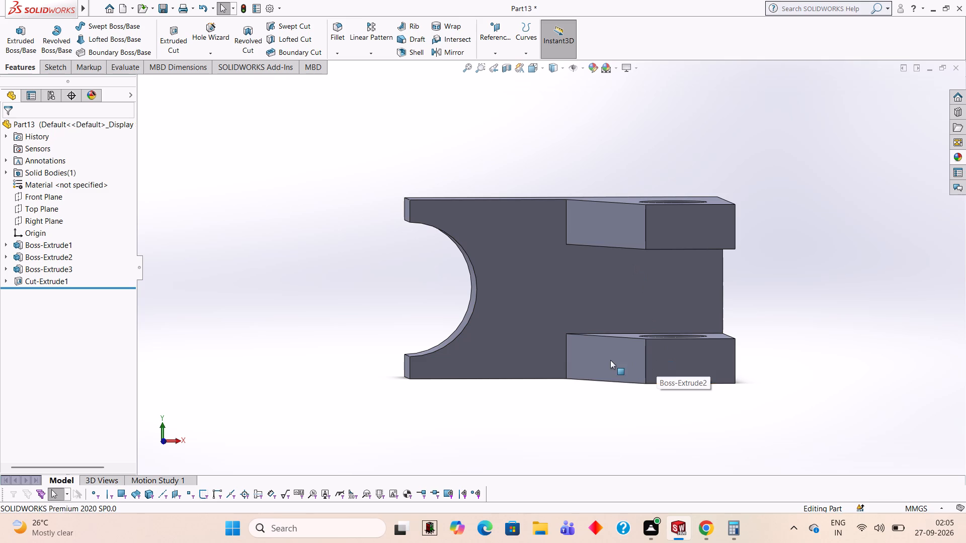
# On the bracket's L-shaped side face, sketch a 30 mm locating line along the bottom edge from the corner below the uprights.
pyautogui.moveTo(776, 229); pyautogui.dragTo(781, 275, button='middle')
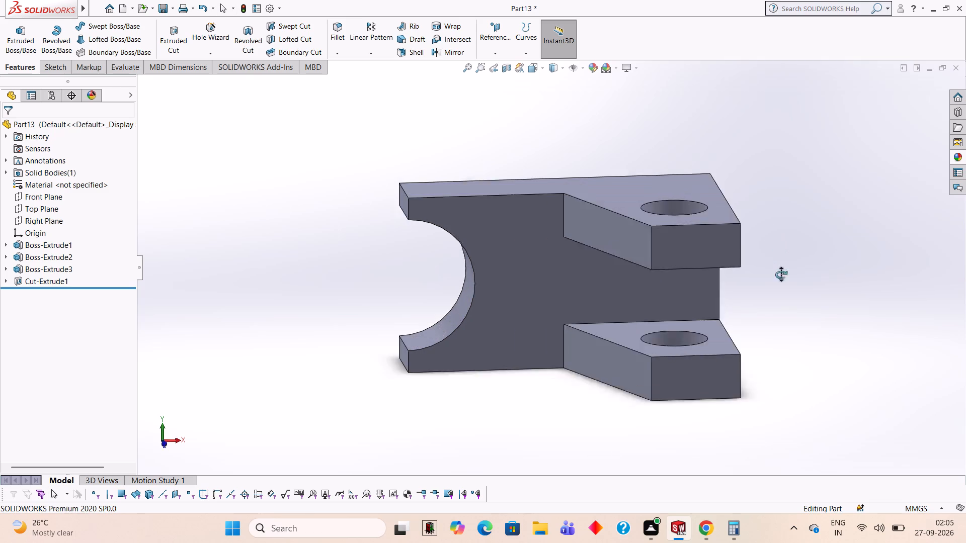
pyautogui.moveTo(781, 275); pyautogui.dragTo(792, 331, button='middle')
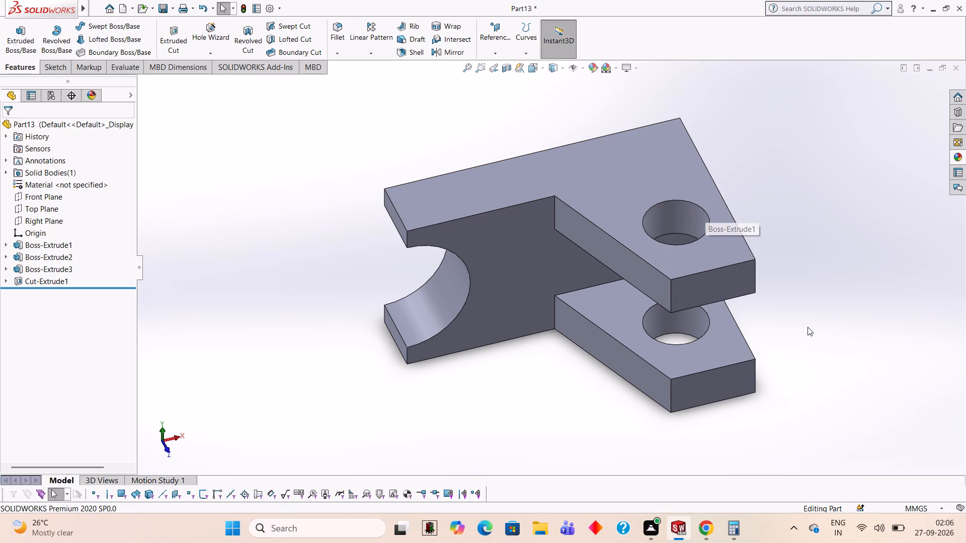
pyautogui.moveTo(805, 326); pyautogui.dragTo(776, 201, button='middle')
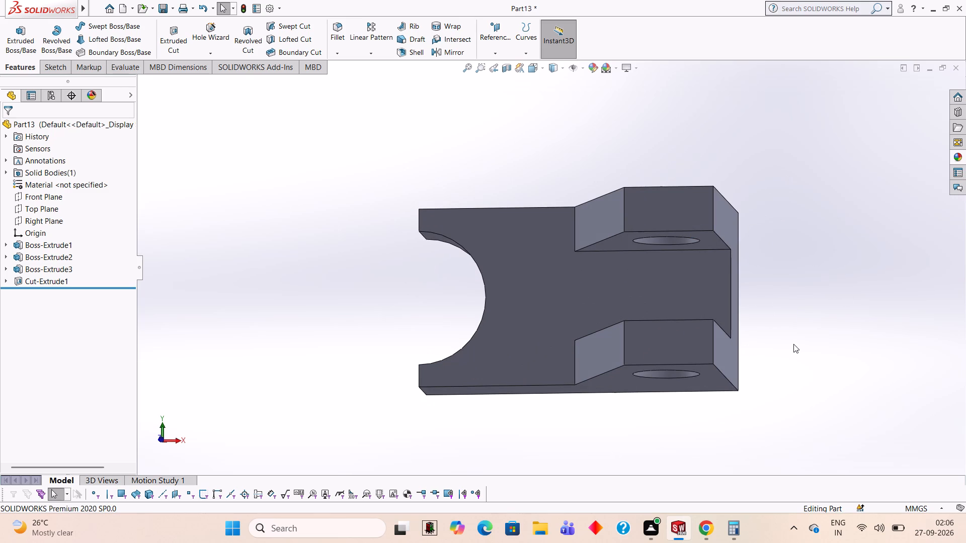
pyautogui.moveTo(795, 344); pyautogui.dragTo(810, 264, button='middle')
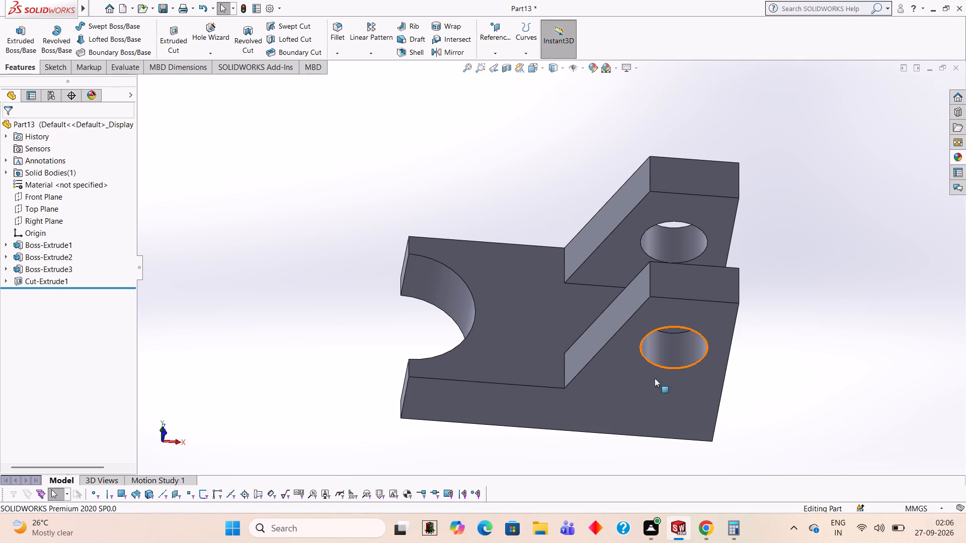
pyautogui.moveTo(757, 321); pyautogui.dragTo(763, 220, button='middle')
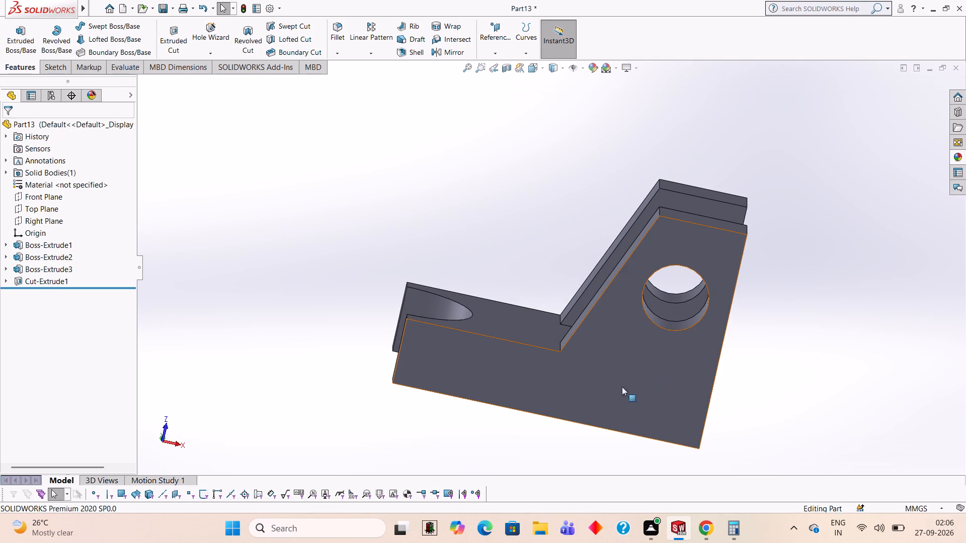
pyautogui.click(578, 401)
pyautogui.click(618, 373)
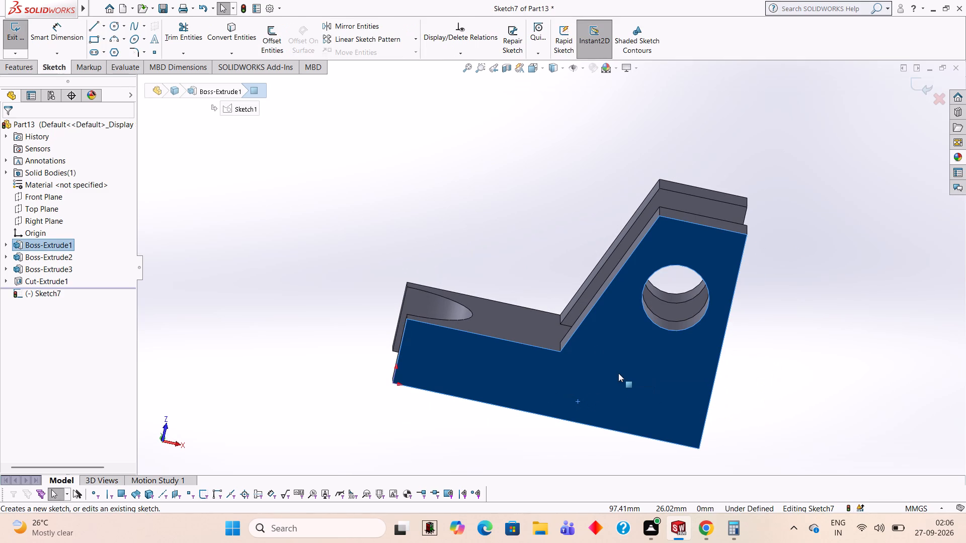
pyautogui.hotkey('ctrl', '8')
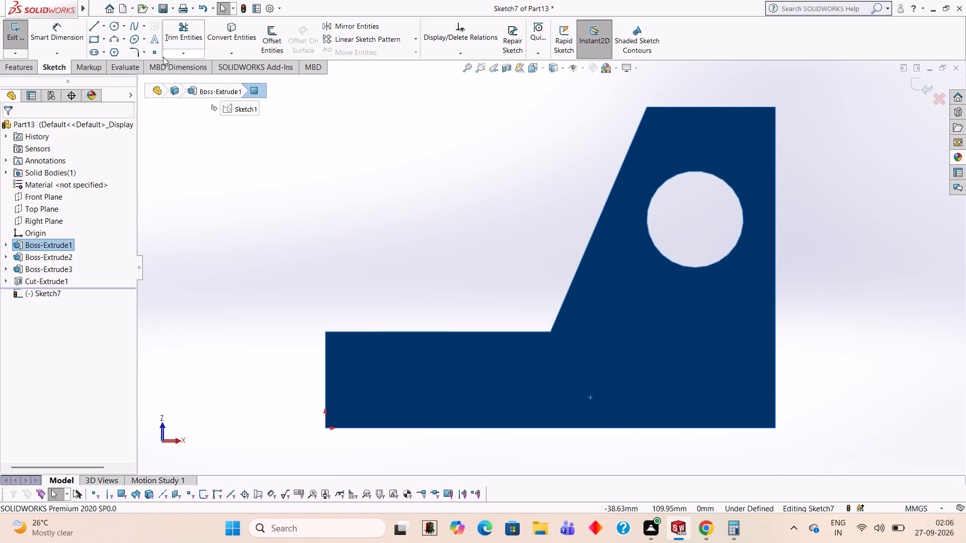
pyautogui.click(100, 26)
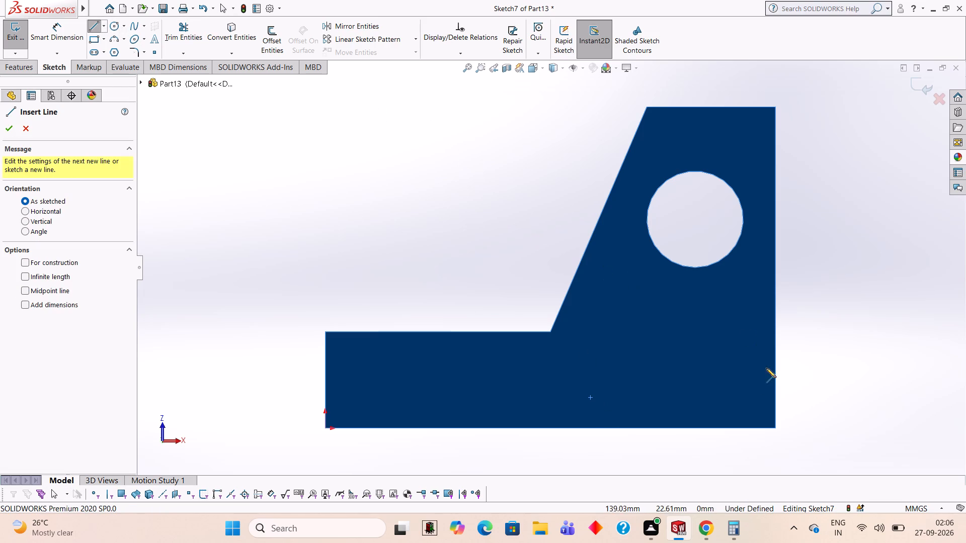
pyautogui.click(773, 428)
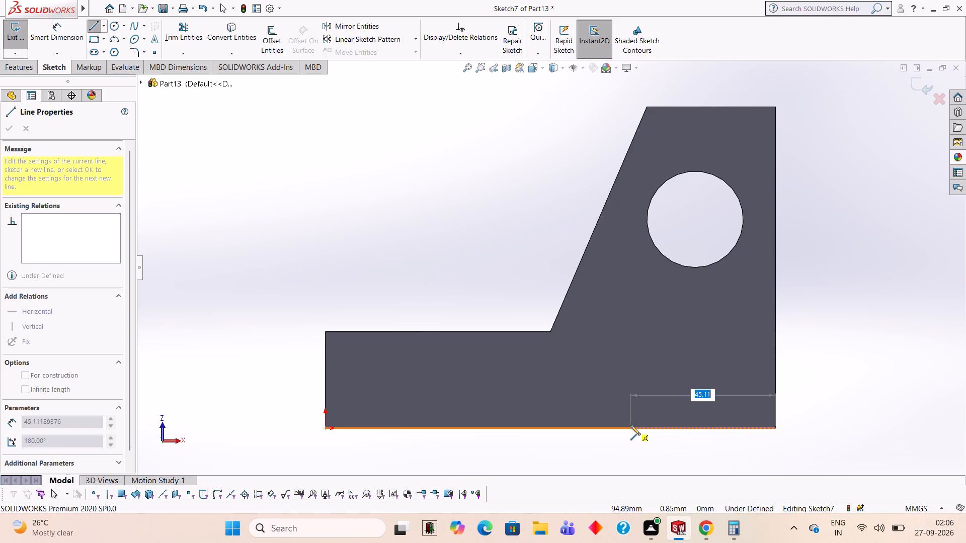
pyautogui.write('30')
pyautogui.press('Return')
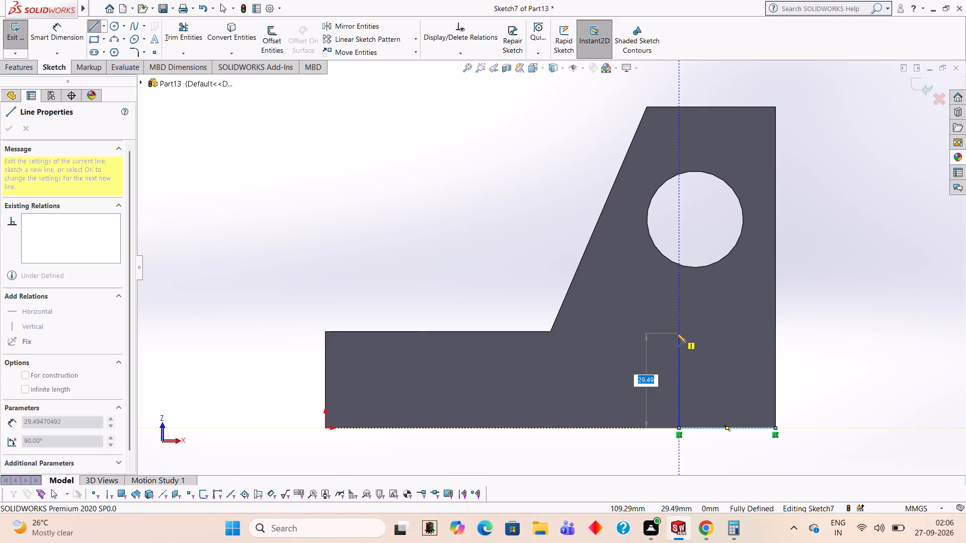
# Sketch a closed rectangle 50 mm long and 20 mm high on the bottom edge, starting at the 30 mm line's inner end.
pyautogui.write('20')
pyautogui.press('Return')
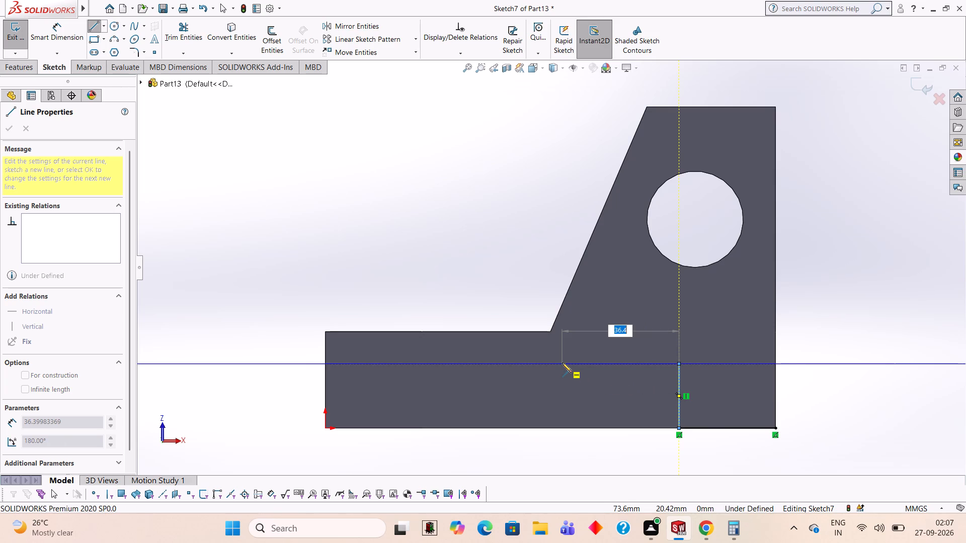
pyautogui.write('50')
pyautogui.press('Return')
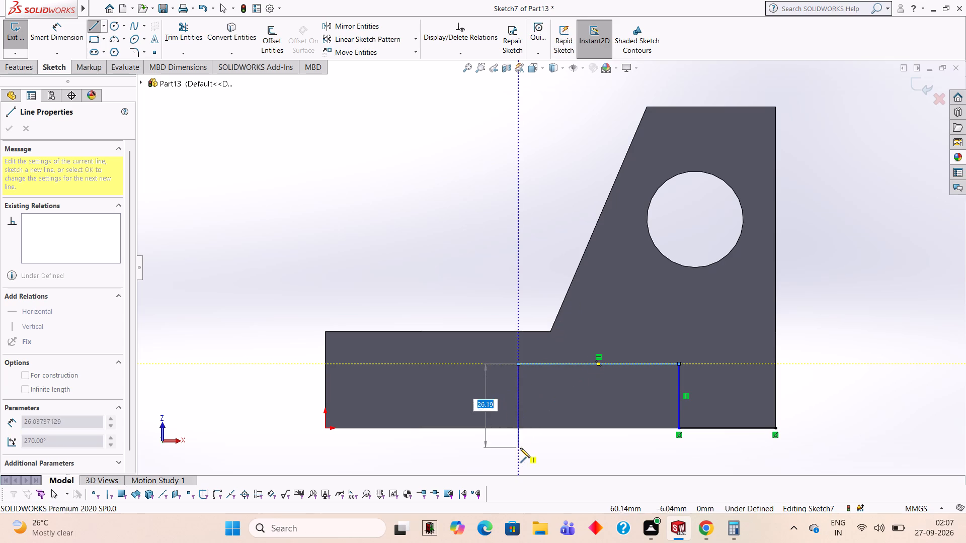
pyautogui.click(518, 427)
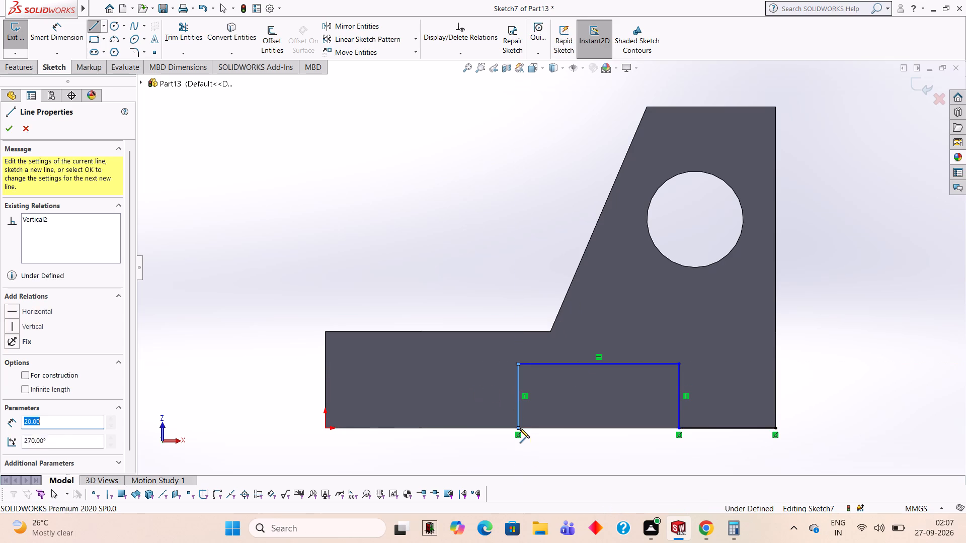
pyautogui.click(680, 427)
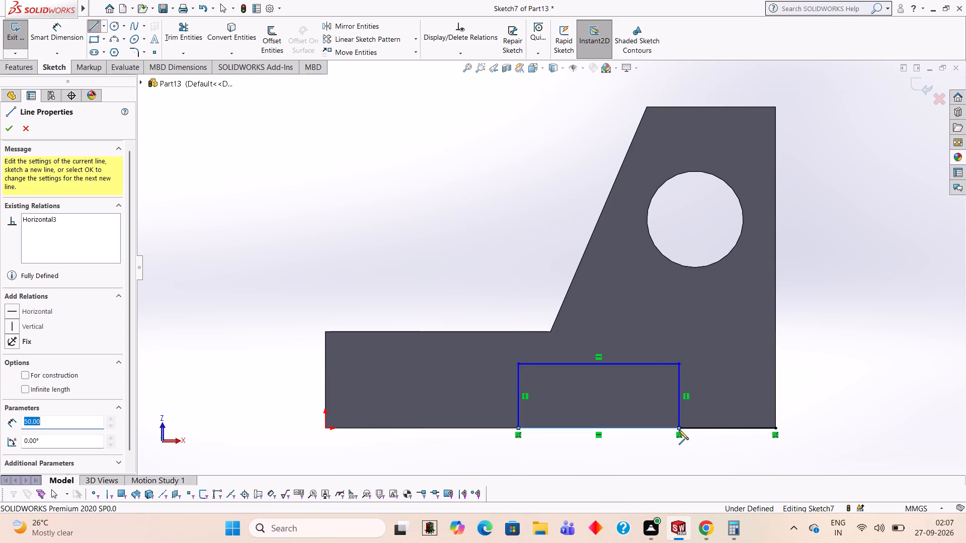
# Trim away the 30 mm locating line so only the 50 × 20 mm rectangle is left in the sketch.
pyautogui.click(174, 32)
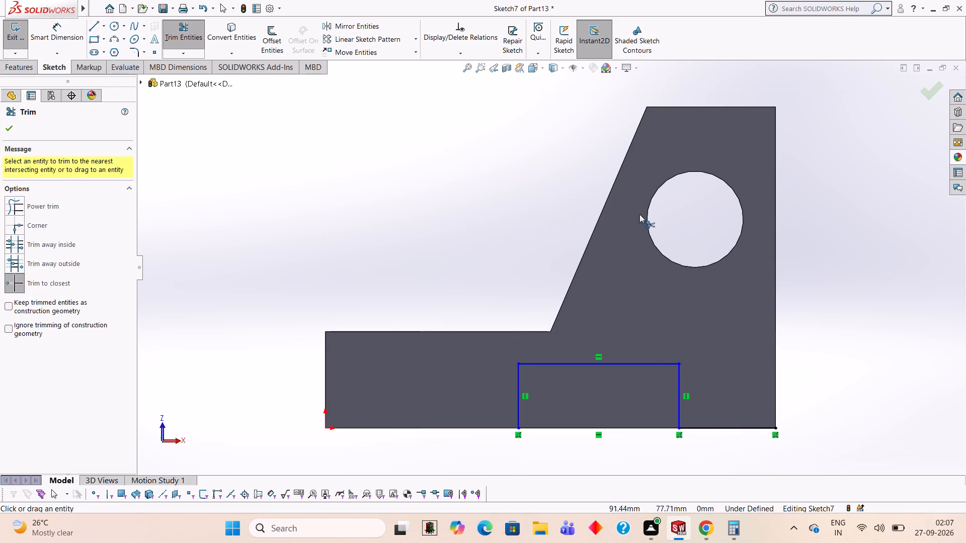
pyautogui.click(727, 428)
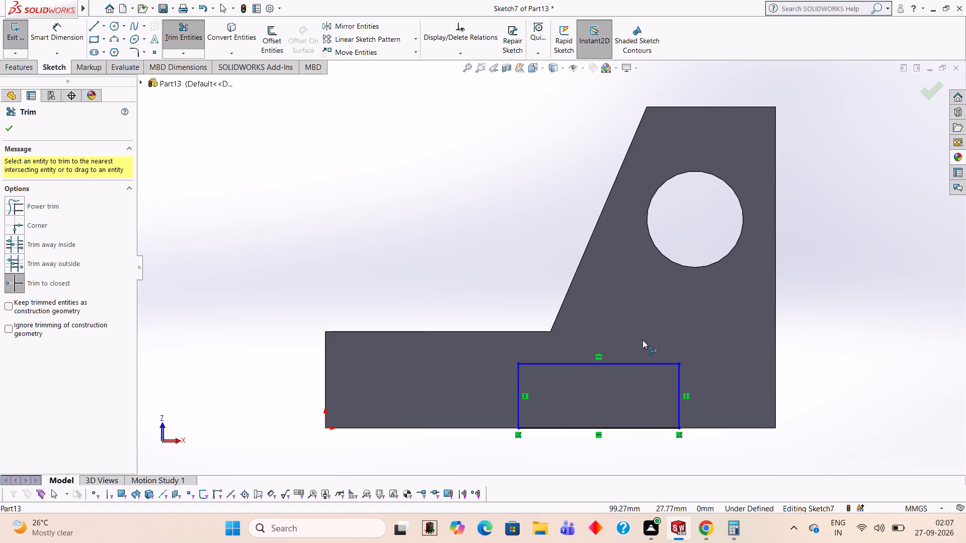
# Cut-extrude the rectangle as a blind cut 80 mm deep, making a slot across the underside of the base.
pyautogui.click(20, 72)
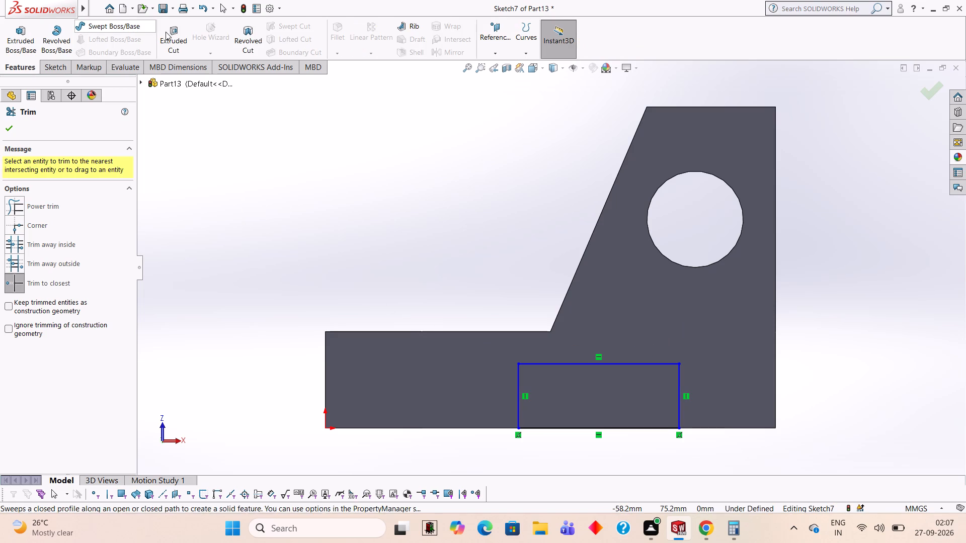
pyautogui.click(166, 32)
pyautogui.moveTo(437, 171); pyautogui.dragTo(378, 173, button='middle')
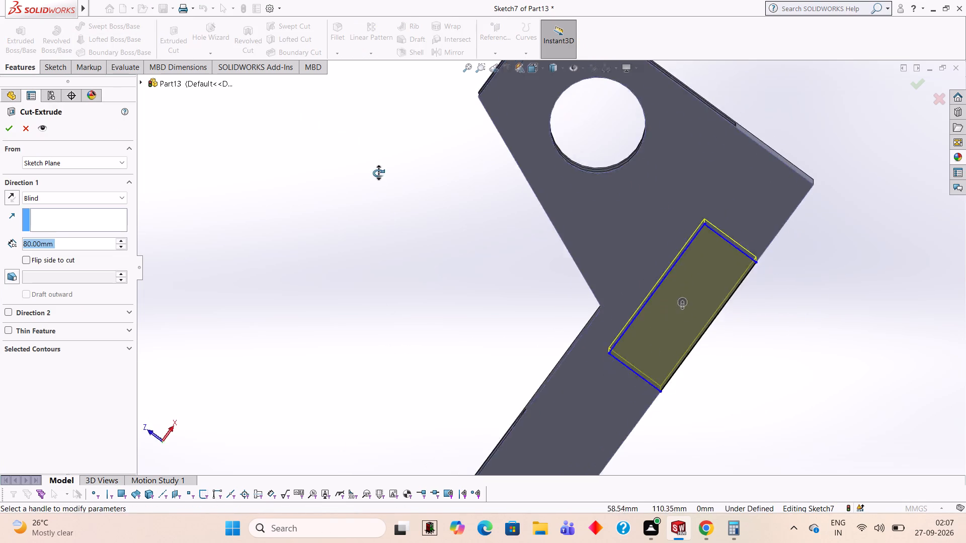
pyautogui.moveTo(378, 173); pyautogui.dragTo(303, 329, button='middle')
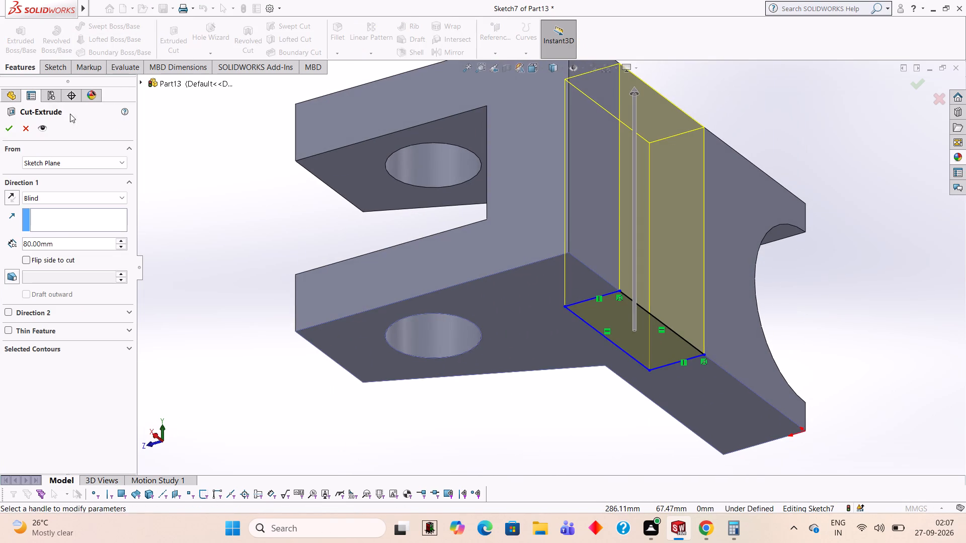
pyautogui.click(13, 124)
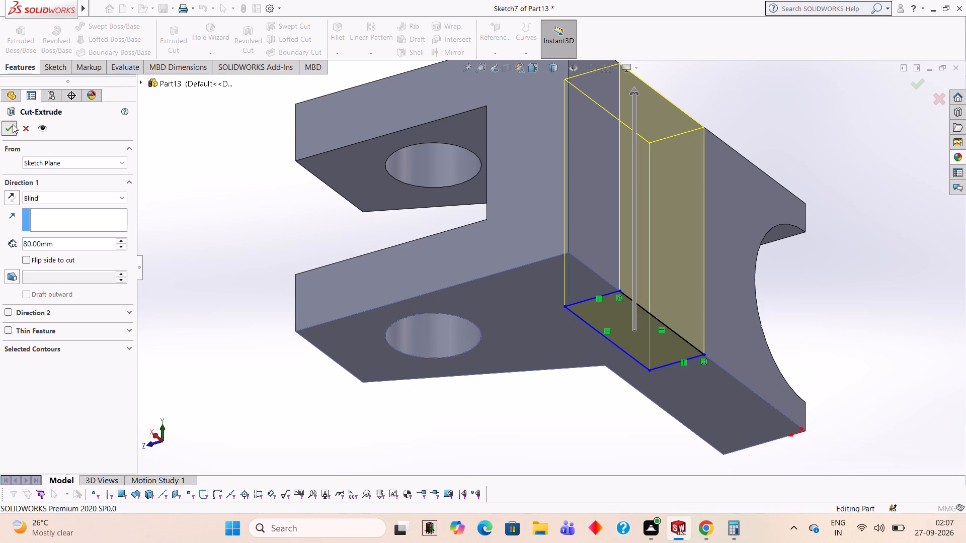
pyautogui.click(239, 156)
# Examine the finished bracket from all sides, checking the underside slot, the upright holes and the semicircular cutout.
pyautogui.moveTo(843, 237); pyautogui.dragTo(782, 236, button='middle')
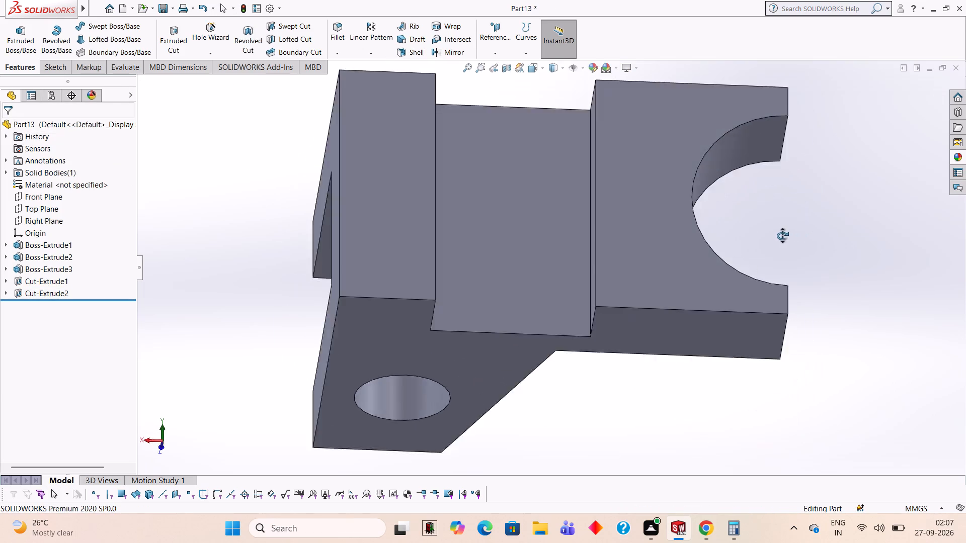
pyautogui.moveTo(782, 236); pyautogui.dragTo(804, 339, button='middle')
pyautogui.moveTo(826, 203); pyautogui.dragTo(830, 389, button='middle')
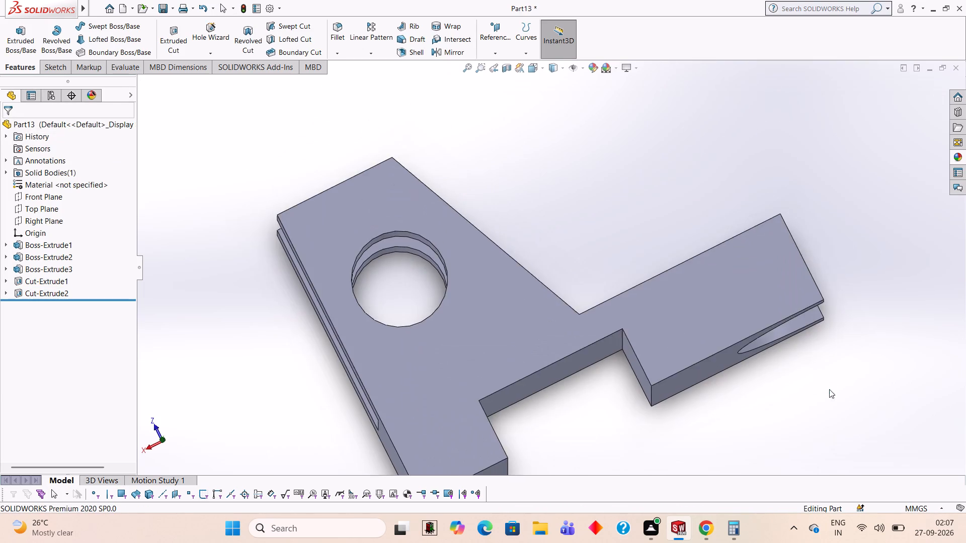
pyautogui.moveTo(683, 222); pyautogui.dragTo(783, 167, button='middle')
pyautogui.moveTo(791, 284); pyautogui.dragTo(823, 188, button='middle')
pyautogui.moveTo(759, 343); pyautogui.dragTo(744, 236, button='middle')
pyautogui.scroll(1, 753, 310)
pyautogui.moveTo(753, 309); pyautogui.dragTo(775, 227, button='middle')
pyautogui.scroll(3, 762, 260)
pyautogui.moveTo(741, 328); pyautogui.dragTo(741, 326, button='middle')
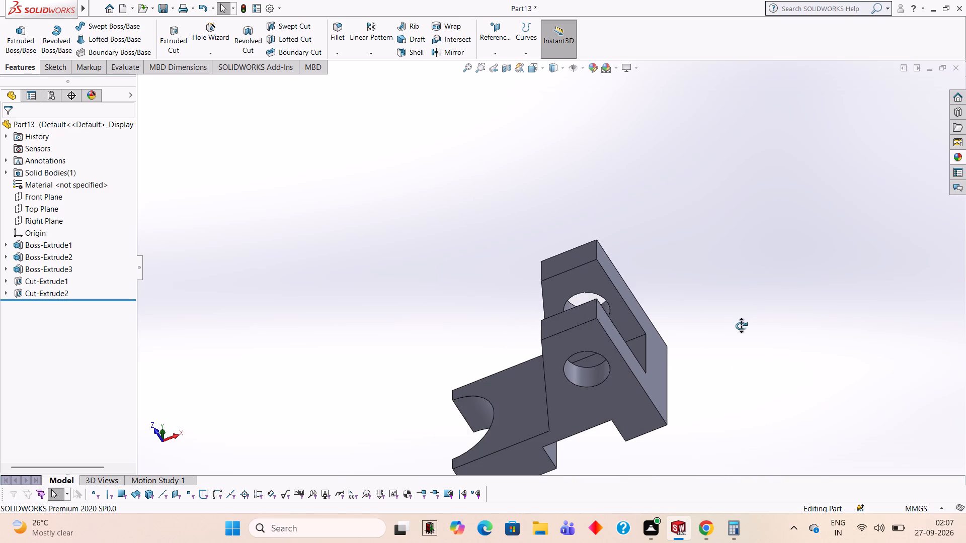
pyautogui.moveTo(741, 326); pyautogui.dragTo(784, 222, button='middle')
pyautogui.moveTo(736, 222); pyautogui.dragTo(728, 279, button='middle')
pyautogui.scroll(-1, 693, 284)
pyautogui.scroll(2, 712, 319)
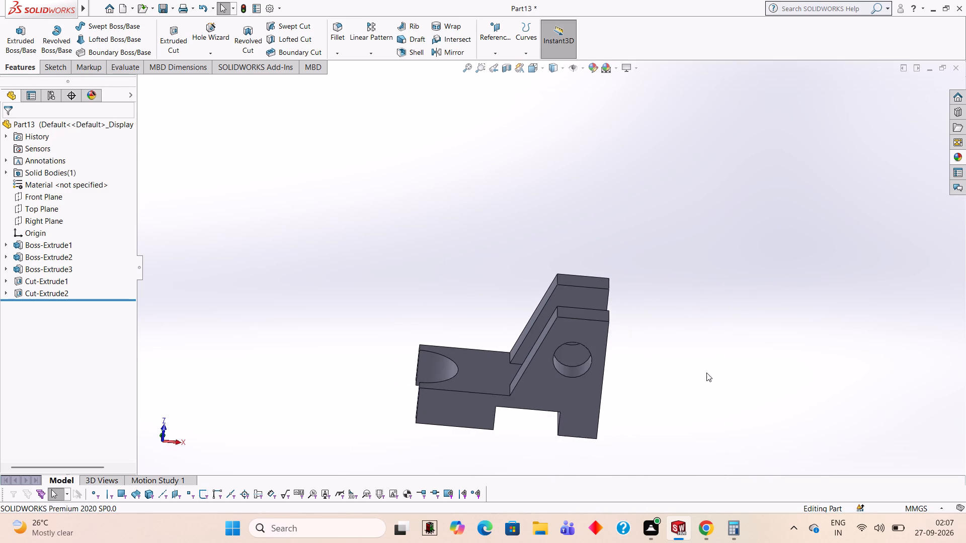
pyautogui.scroll(-2, 696, 387)
pyautogui.moveTo(699, 332); pyautogui.dragTo(692, 298, button='middle')
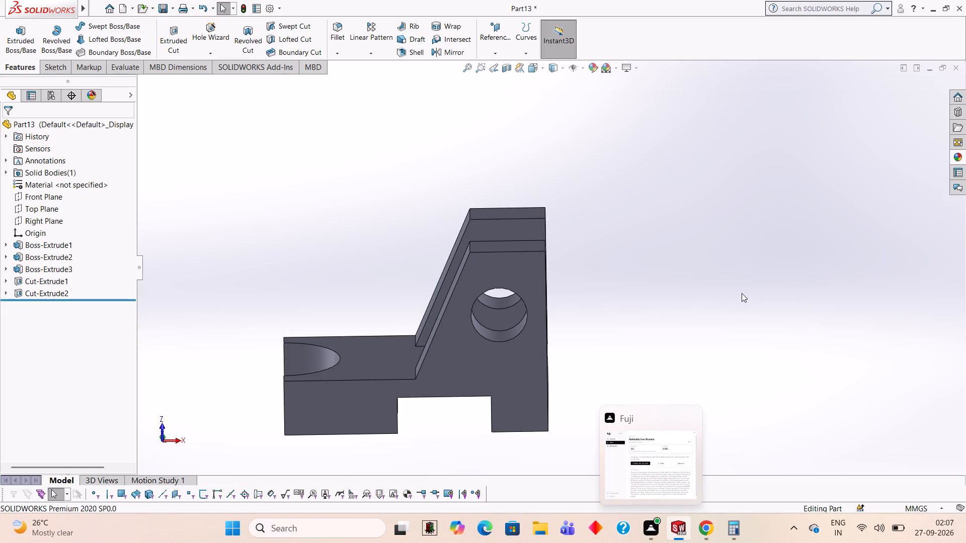
pyautogui.scroll(-1, 578, 262)
pyautogui.scroll(2, 586, 261)
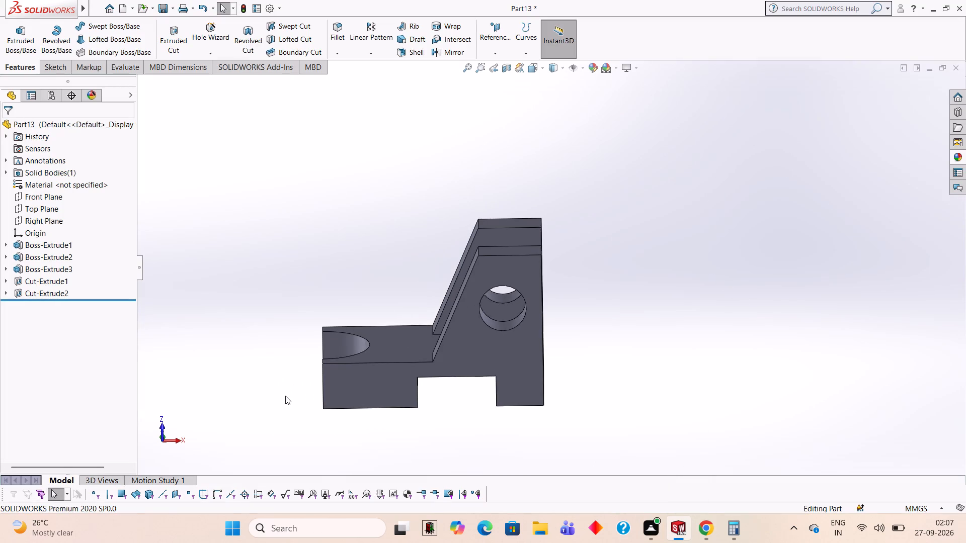
pyautogui.scroll(-2, 285, 396)
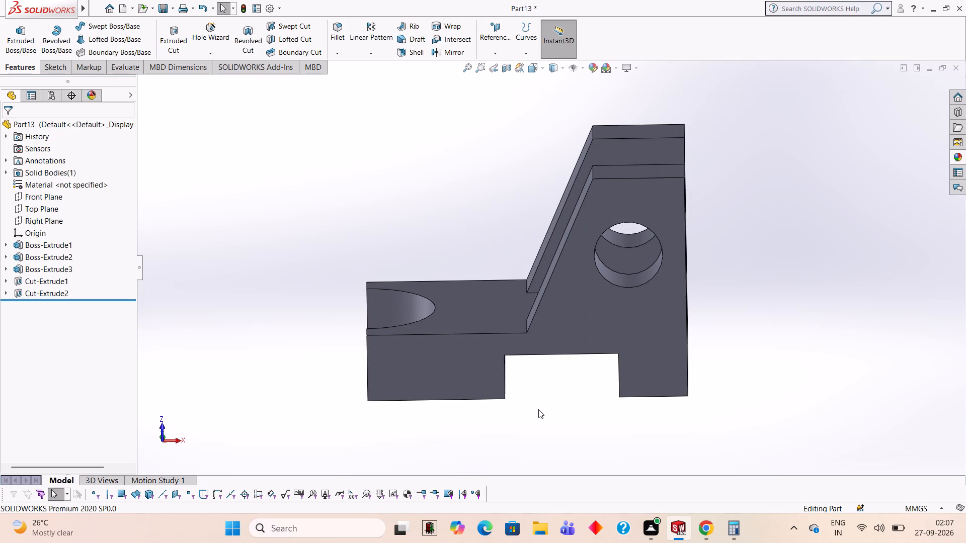
pyautogui.scroll(1, 510, 230)
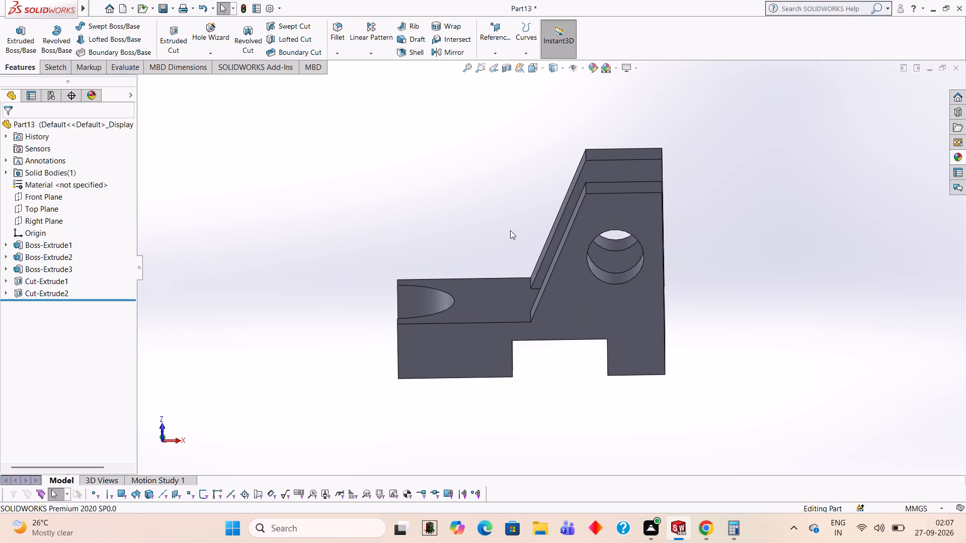
pyautogui.scroll(2, 684, 86)
pyautogui.scroll(-2, 683, 109)
pyautogui.scroll(2, 505, 284)
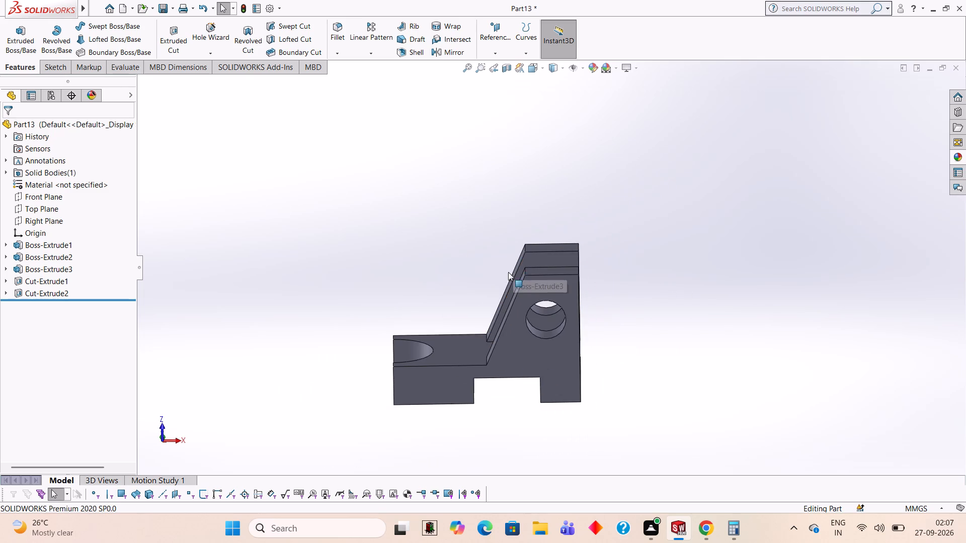
pyautogui.scroll(-1, 503, 279)
pyautogui.scroll(1, 483, 339)
pyautogui.scroll(-3, 486, 383)
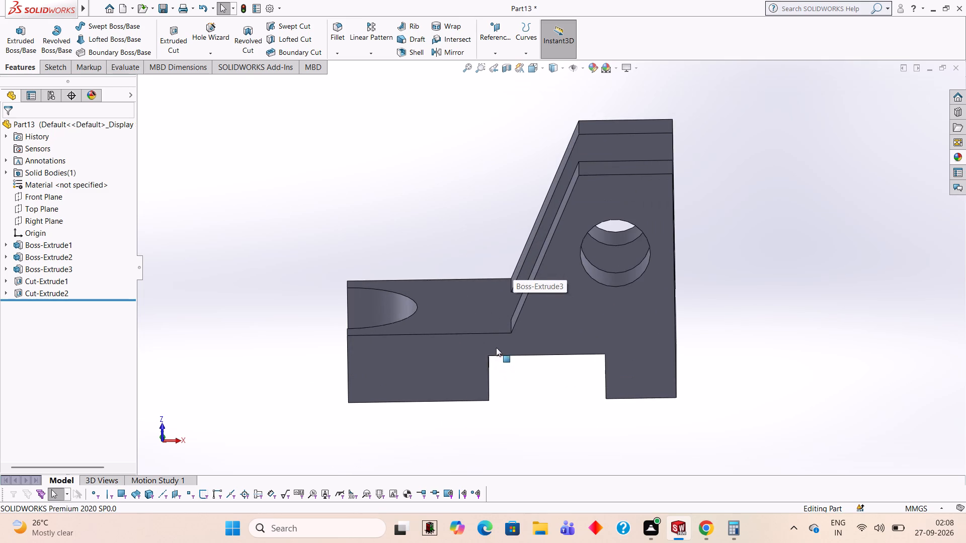
pyautogui.scroll(2, 496, 347)
pyautogui.moveTo(442, 217); pyautogui.dragTo(433, 235, button='middle')
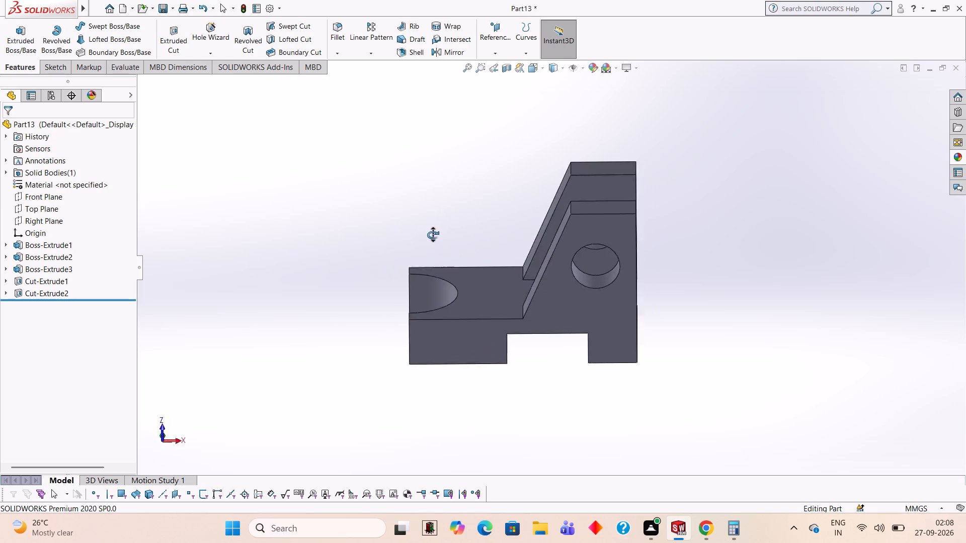
pyautogui.moveTo(433, 235); pyautogui.dragTo(441, 228, button='middle')
pyautogui.moveTo(458, 389); pyautogui.dragTo(462, 407, button='middle')
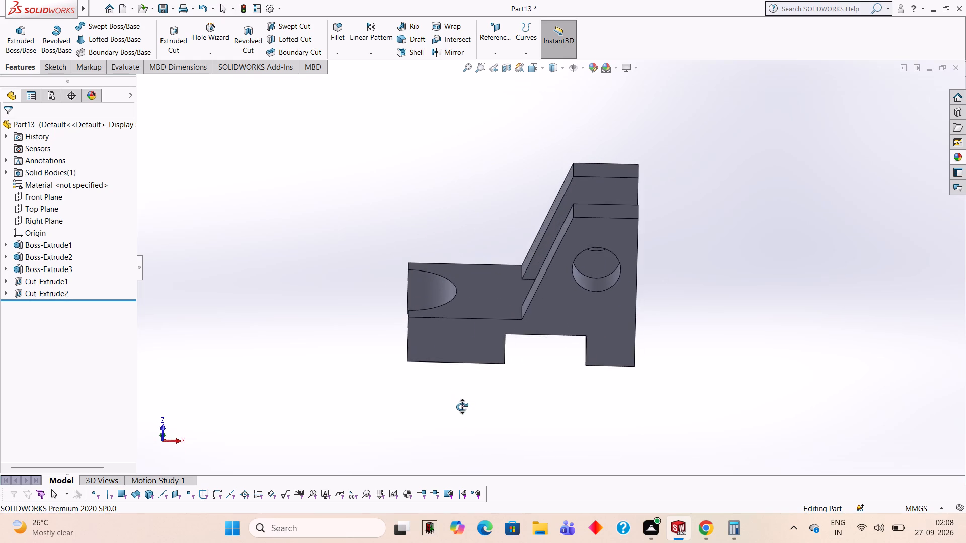
pyautogui.moveTo(462, 407); pyautogui.dragTo(800, 358, button='middle')
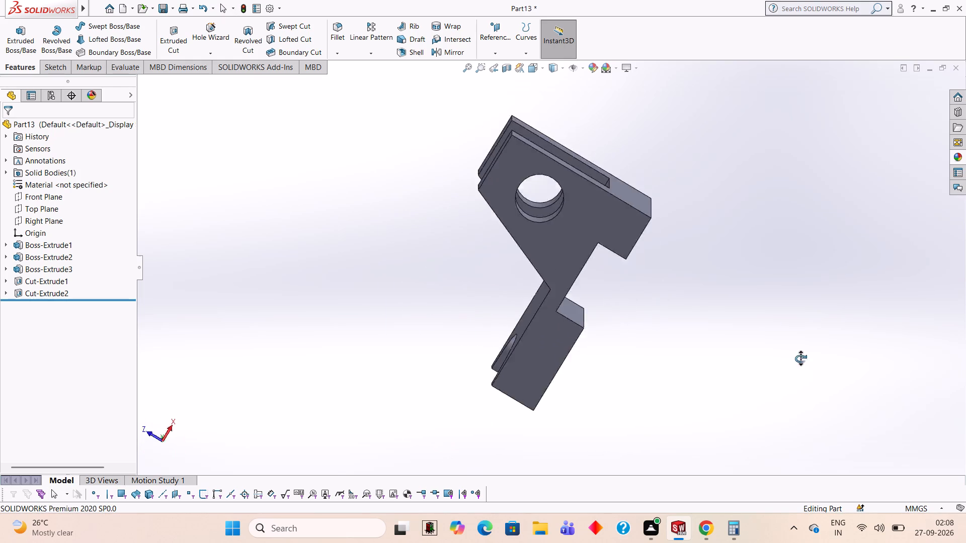
pyautogui.moveTo(800, 358); pyautogui.dragTo(863, 384, button='middle')
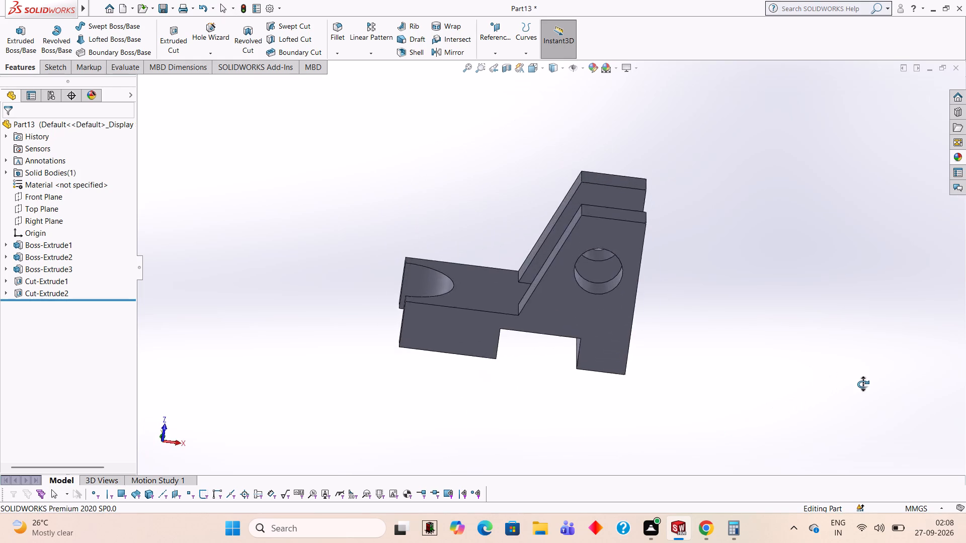
# Examine the bracket from several angles, checking the underside slot, both uprights, their holes and the semicircular cutout.
pyautogui.moveTo(863, 384); pyautogui.dragTo(854, 330, button='middle')
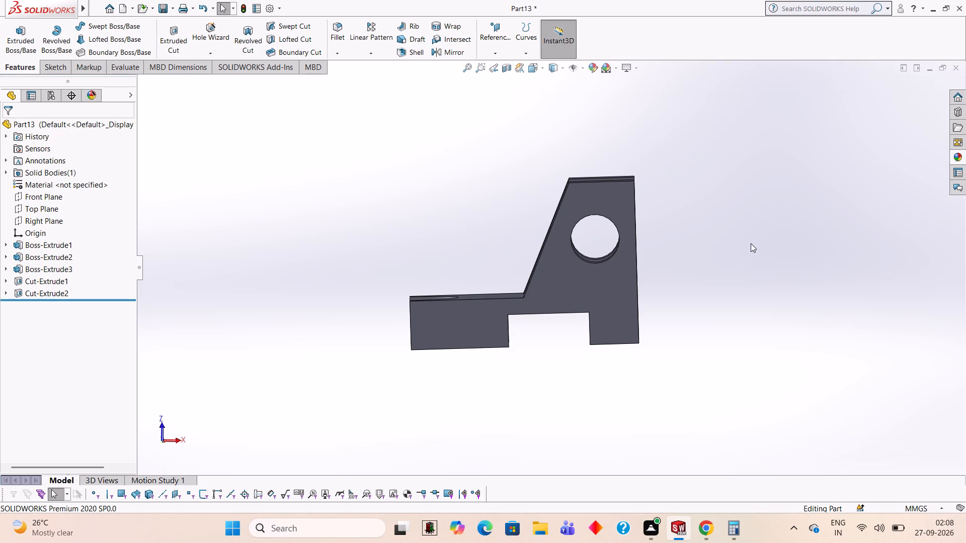
pyautogui.moveTo(759, 191); pyautogui.dragTo(769, 238, button='middle')
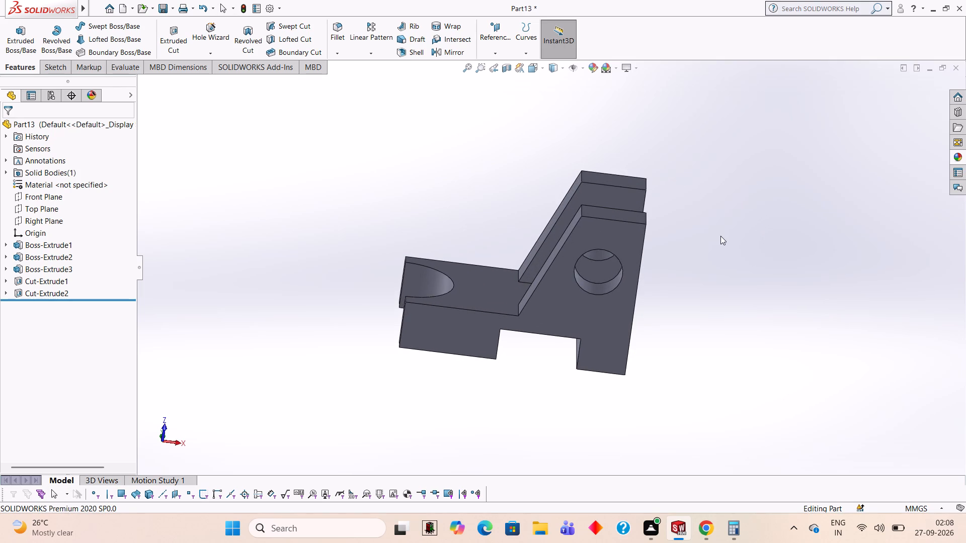
pyautogui.moveTo(728, 342); pyautogui.dragTo(712, 268, button='middle')
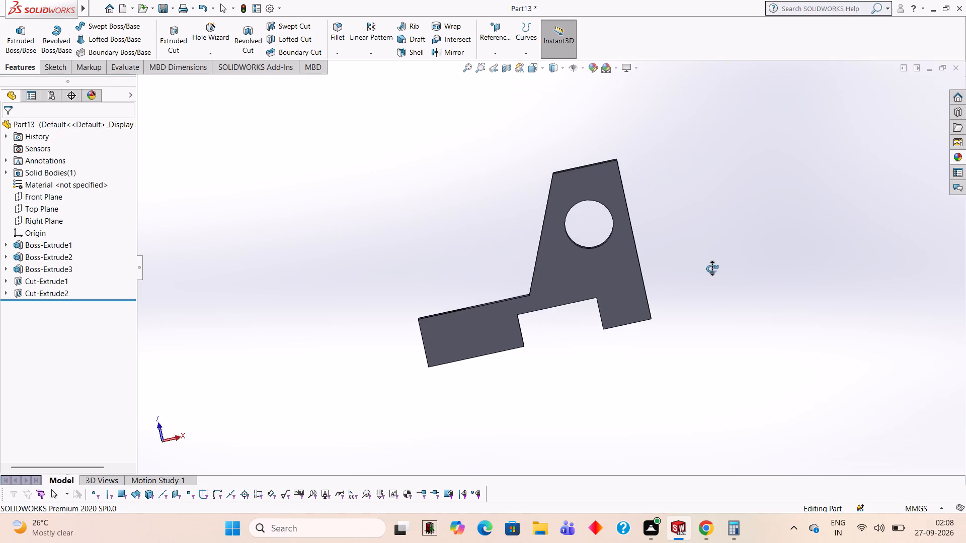
pyautogui.moveTo(712, 268); pyautogui.dragTo(721, 276, button='middle')
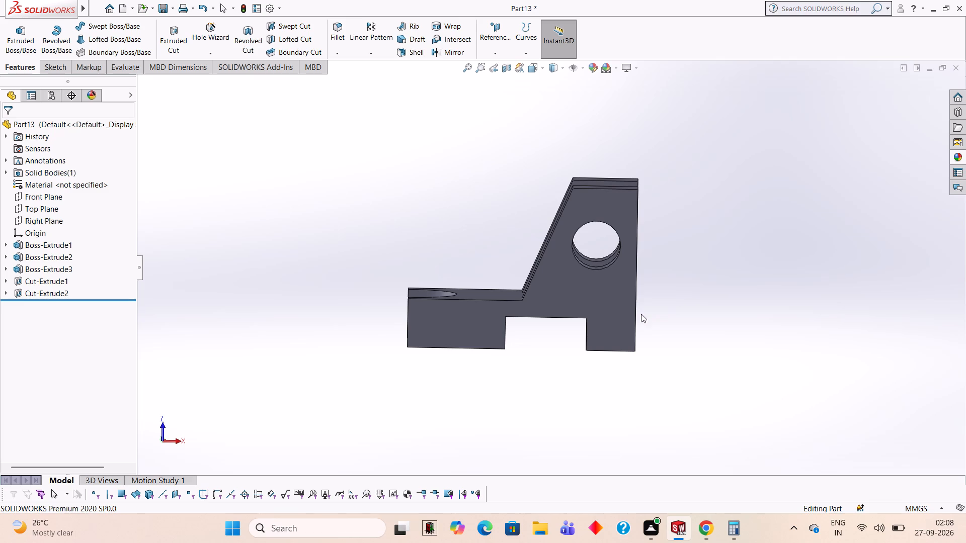
pyautogui.scroll(1, 733, 216)
pyautogui.moveTo(754, 199); pyautogui.dragTo(742, 192, button='middle')
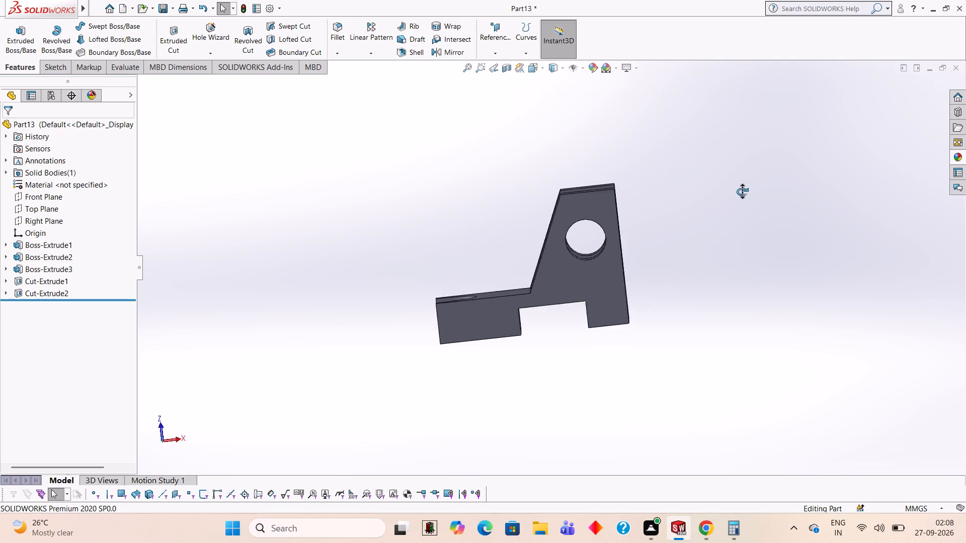
pyautogui.moveTo(742, 192); pyautogui.dragTo(696, 338, button='middle')
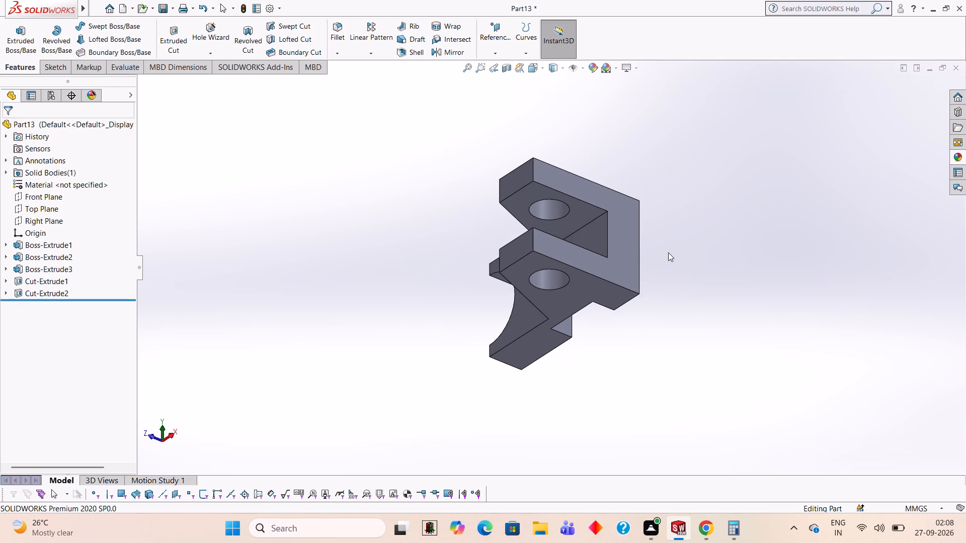
pyautogui.moveTo(691, 180); pyautogui.dragTo(773, 337, button='middle')
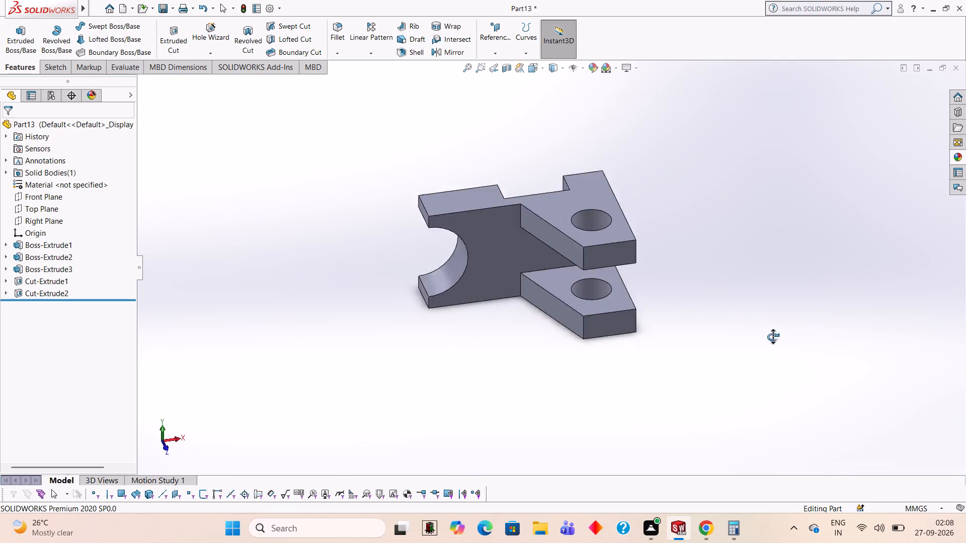
pyautogui.moveTo(773, 337); pyautogui.dragTo(742, 216, button='middle')
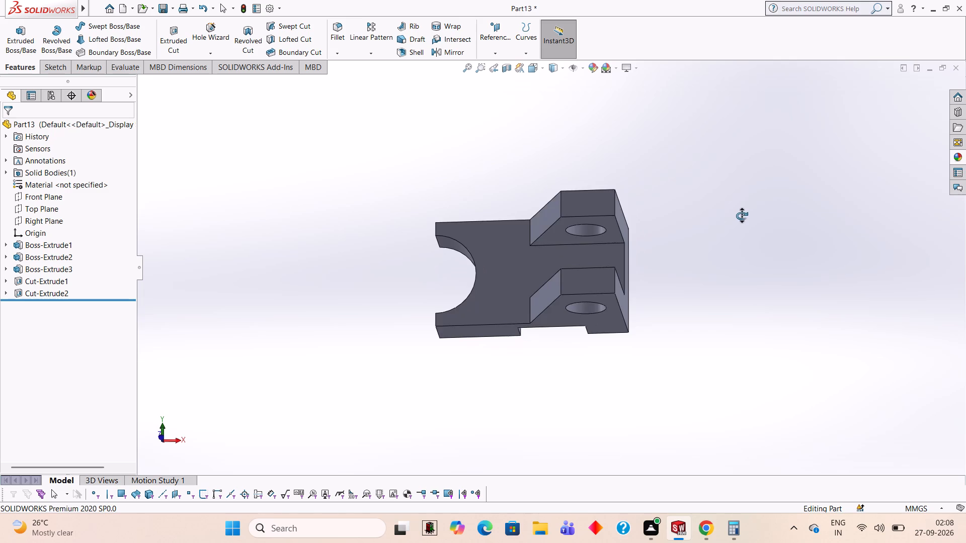
pyautogui.moveTo(742, 216); pyautogui.dragTo(739, 131, button='middle')
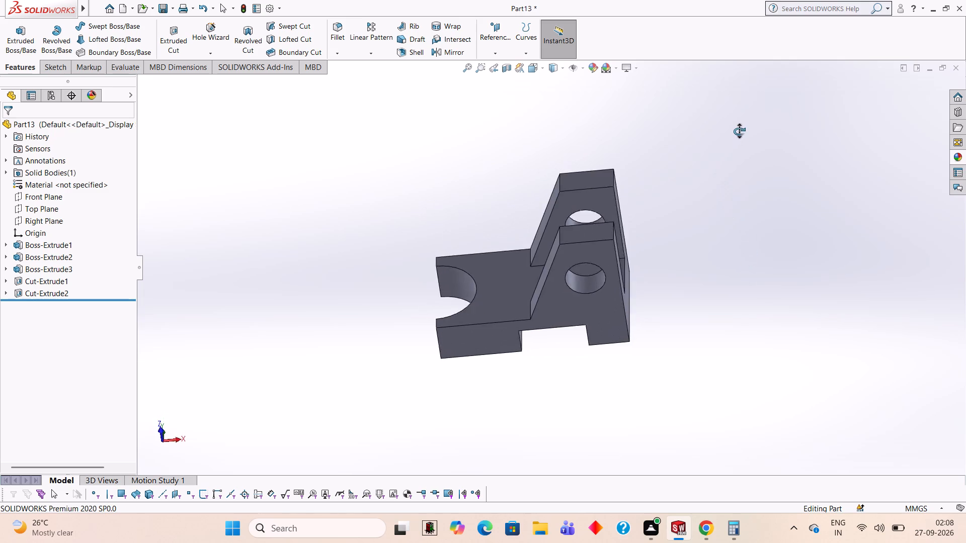
pyautogui.moveTo(739, 131); pyautogui.dragTo(738, 123, button='middle')
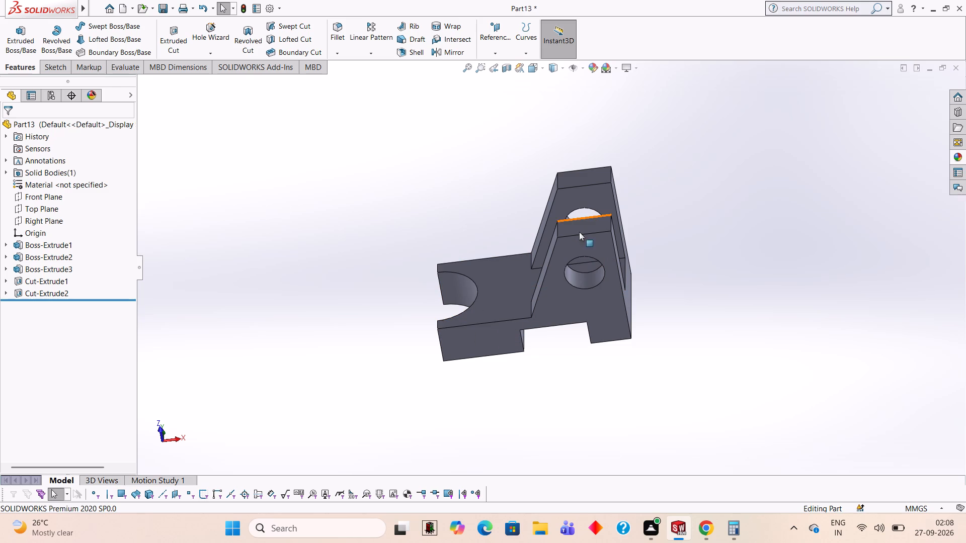
pyautogui.moveTo(698, 159); pyautogui.dragTo(683, 391, button='middle')
pyautogui.moveTo(715, 167); pyautogui.dragTo(709, 235, button='middle')
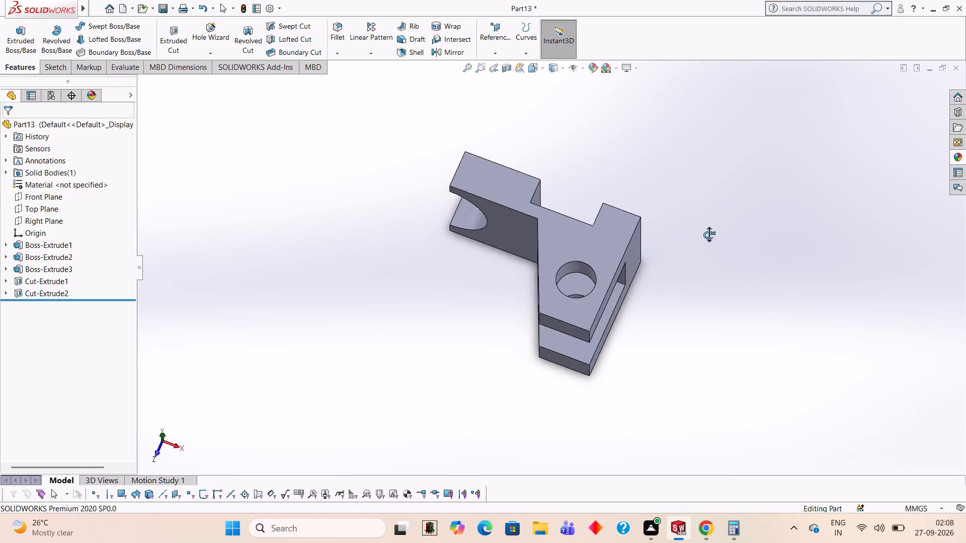
pyautogui.moveTo(709, 235); pyautogui.dragTo(712, 160, button='middle')
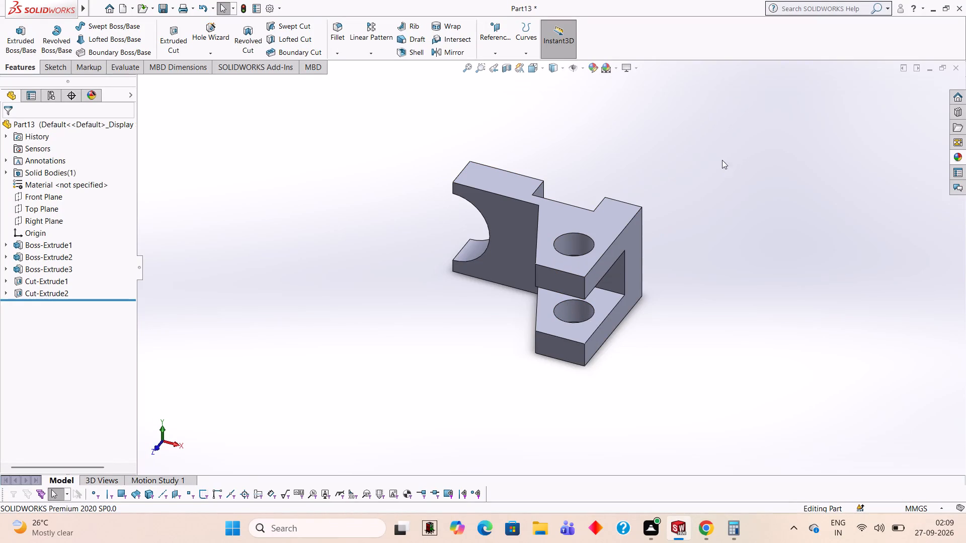
pyautogui.moveTo(737, 260); pyautogui.dragTo(733, 151, button='middle')
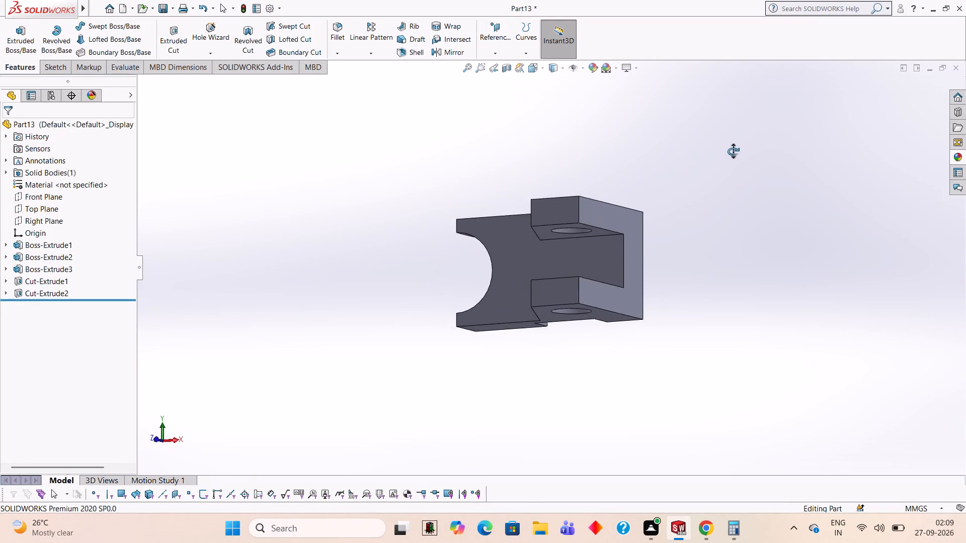
pyautogui.moveTo(733, 151); pyautogui.dragTo(750, 163, button='middle')
pyautogui.moveTo(709, 183); pyautogui.dragTo(736, 107, button='middle')
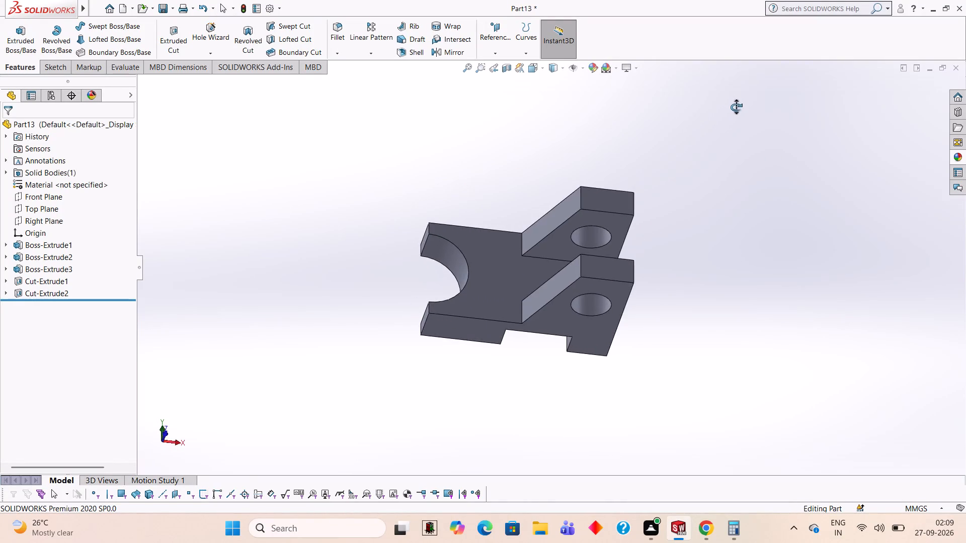
pyautogui.moveTo(736, 107); pyautogui.dragTo(736, 107, button='middle')
pyautogui.moveTo(719, 198); pyautogui.dragTo(709, 158, button='middle')
pyautogui.middleClick(709, 158)
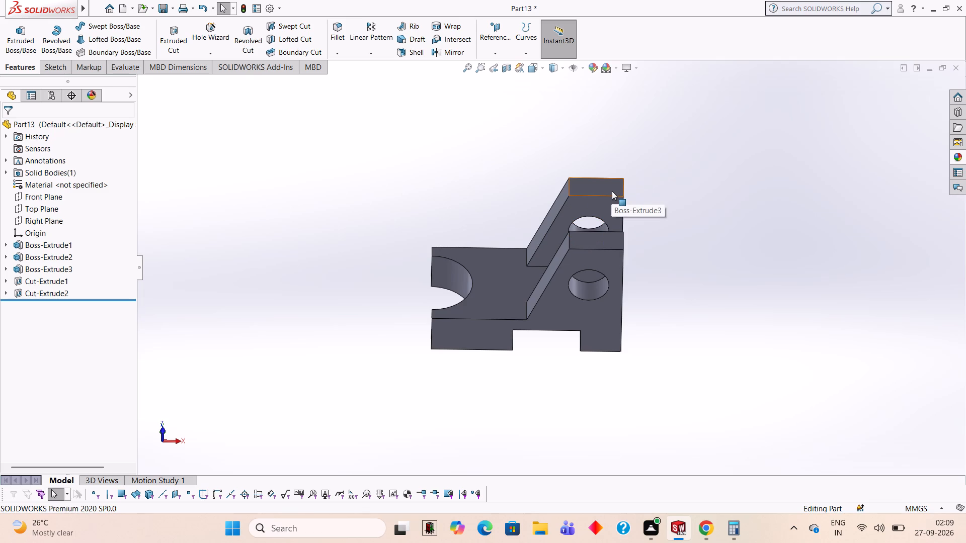
pyautogui.moveTo(700, 278); pyautogui.dragTo(681, 206, button='middle')
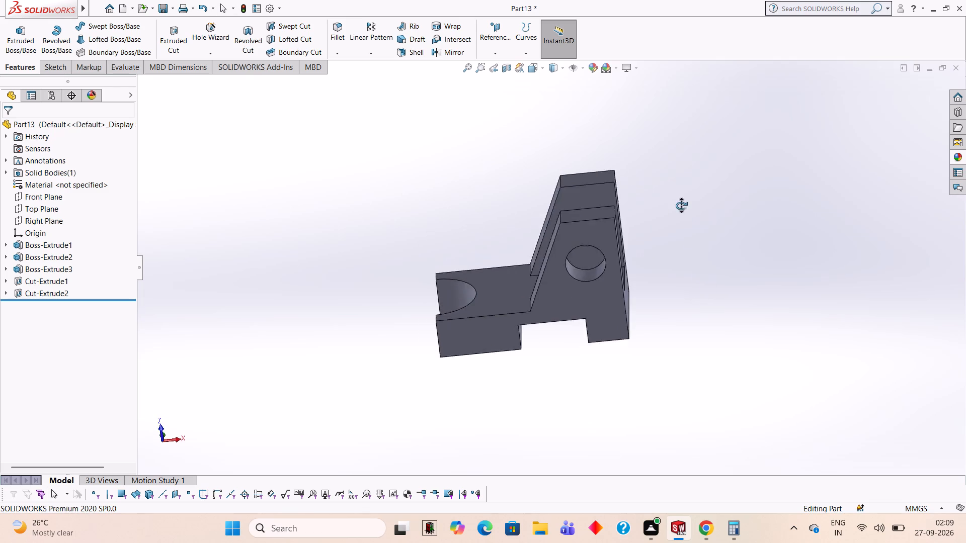
pyautogui.moveTo(681, 206); pyautogui.dragTo(709, 188, button='middle')
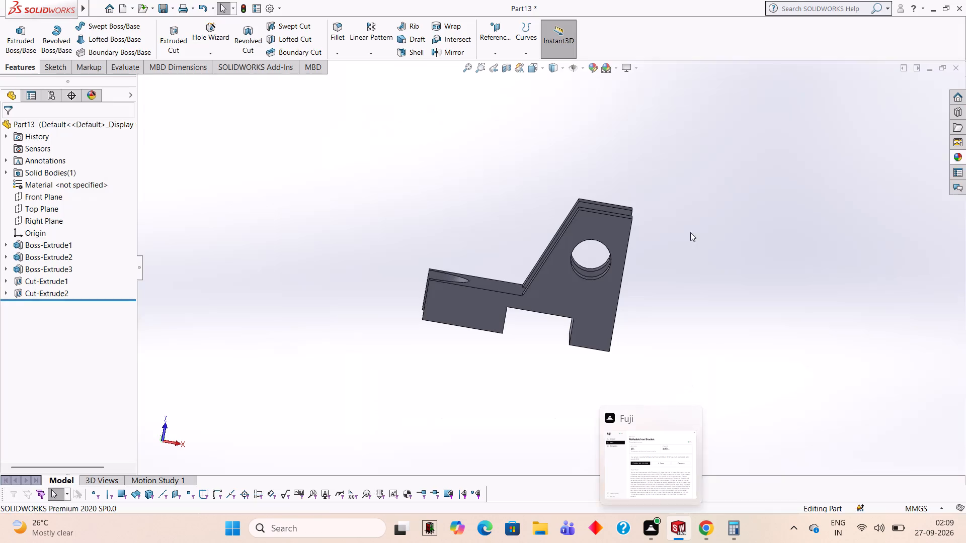
pyautogui.moveTo(734, 162); pyautogui.dragTo(744, 256, button='middle')
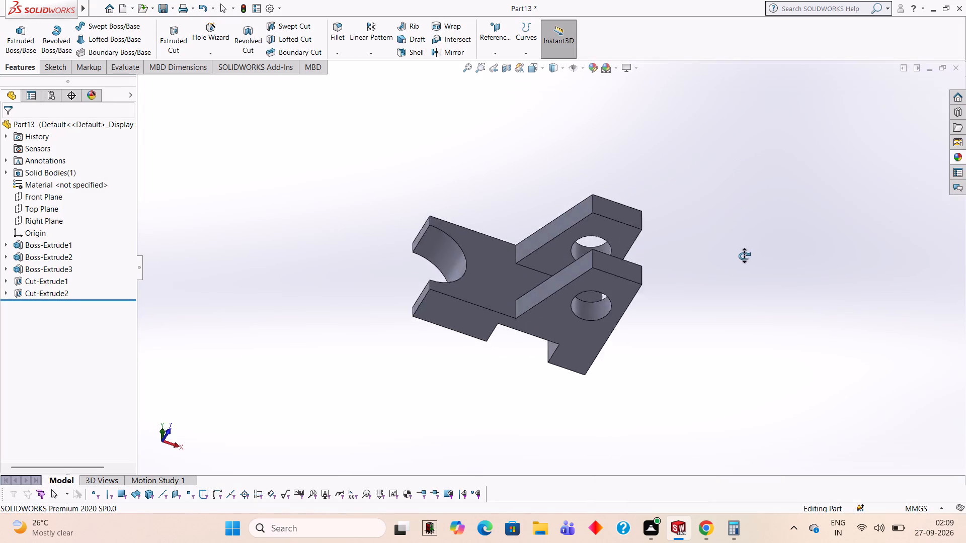
pyautogui.moveTo(744, 256); pyautogui.dragTo(722, 260, button='middle')
# Apply the Yellow LED appearance to the whole bracket body.
pyautogui.scroll(-2, 611, 236)
pyautogui.scroll(-1, 418, 284)
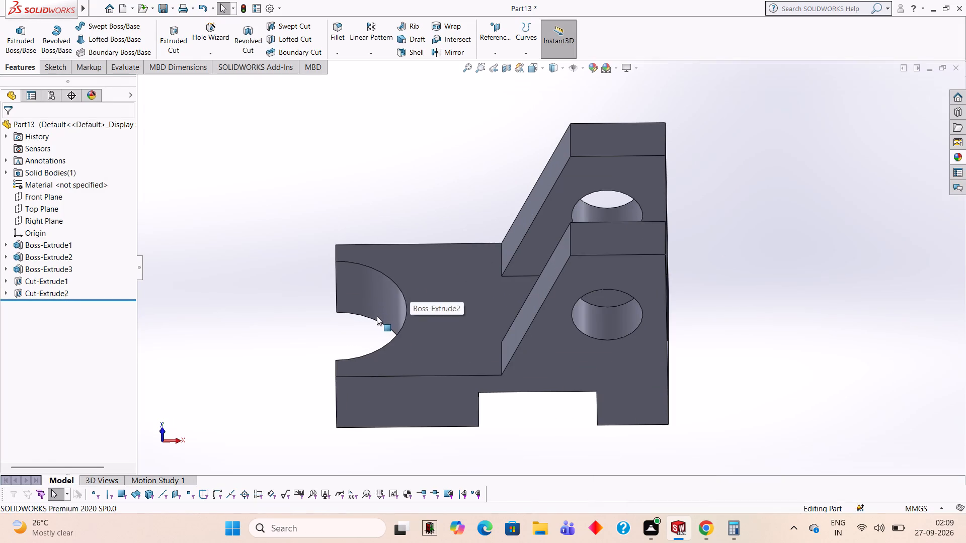
pyautogui.scroll(-1, 372, 316)
pyautogui.scroll(1, 372, 312)
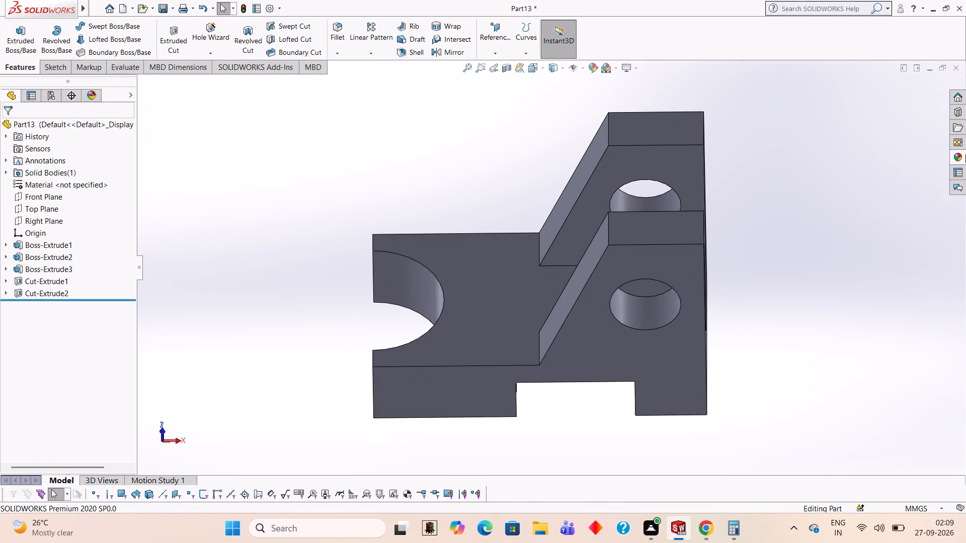
pyautogui.click(956, 154)
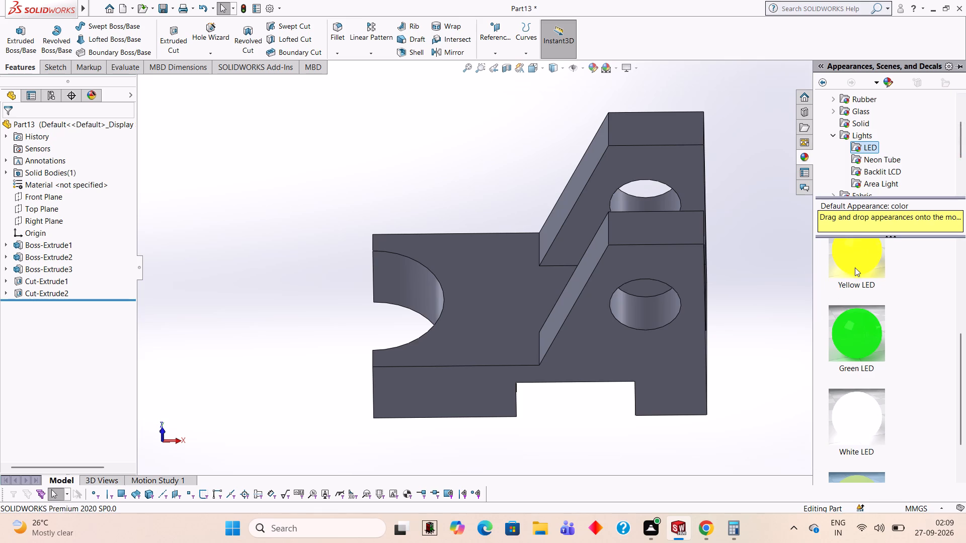
pyautogui.moveTo(855, 265); pyautogui.dragTo(528, 282)
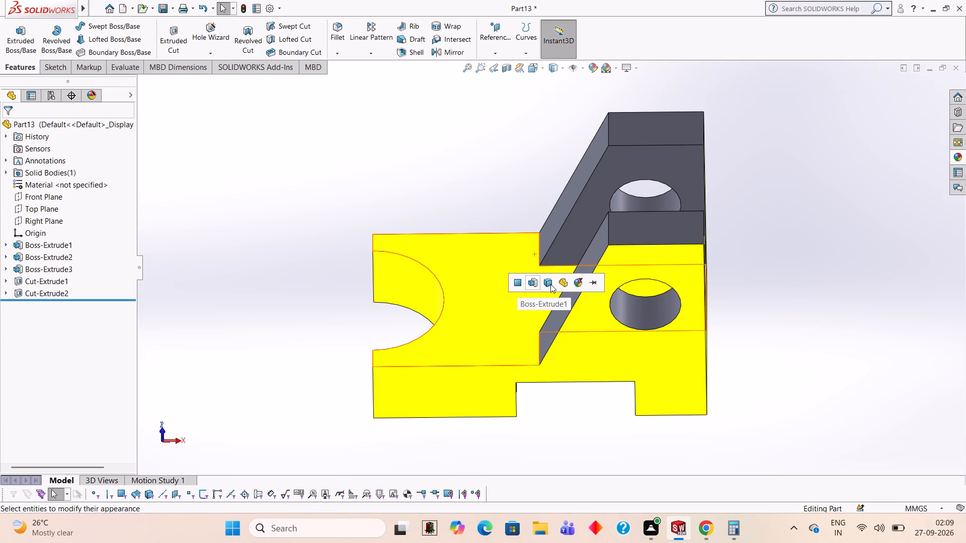
pyautogui.click(551, 284)
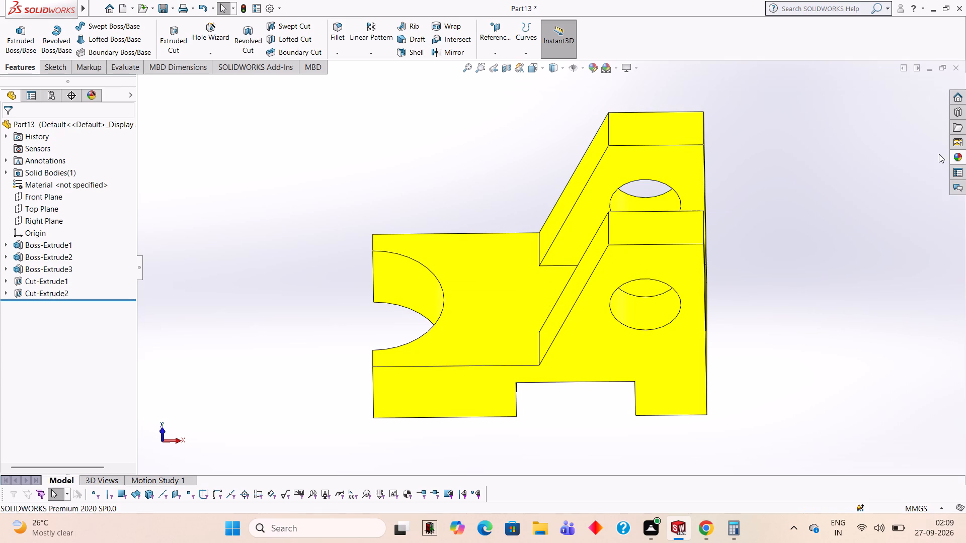
# Apply the Red LED appearance to the inner surfaces of the holes in both uprights.
pyautogui.moveTo(820, 206); pyautogui.dragTo(746, 210, button='middle')
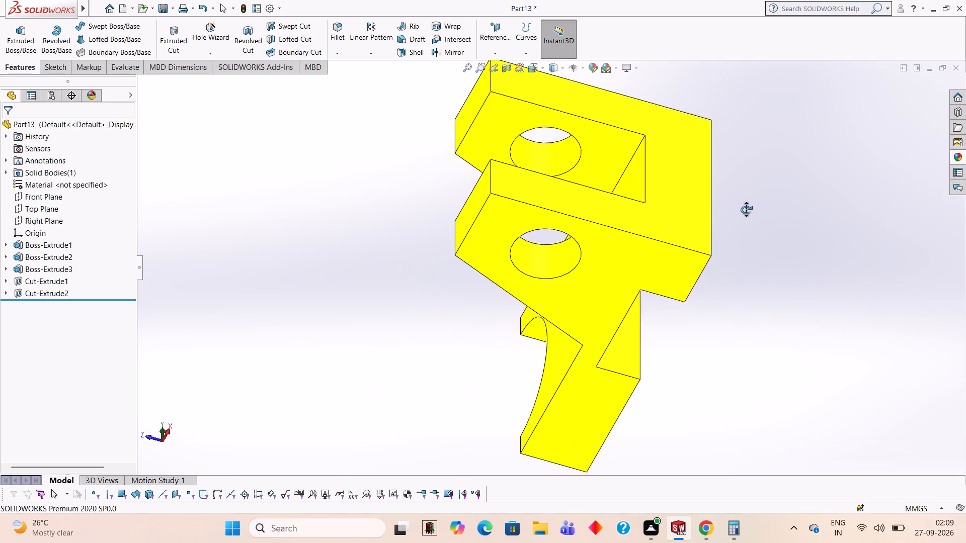
pyautogui.moveTo(746, 210); pyautogui.dragTo(816, 193, button='middle')
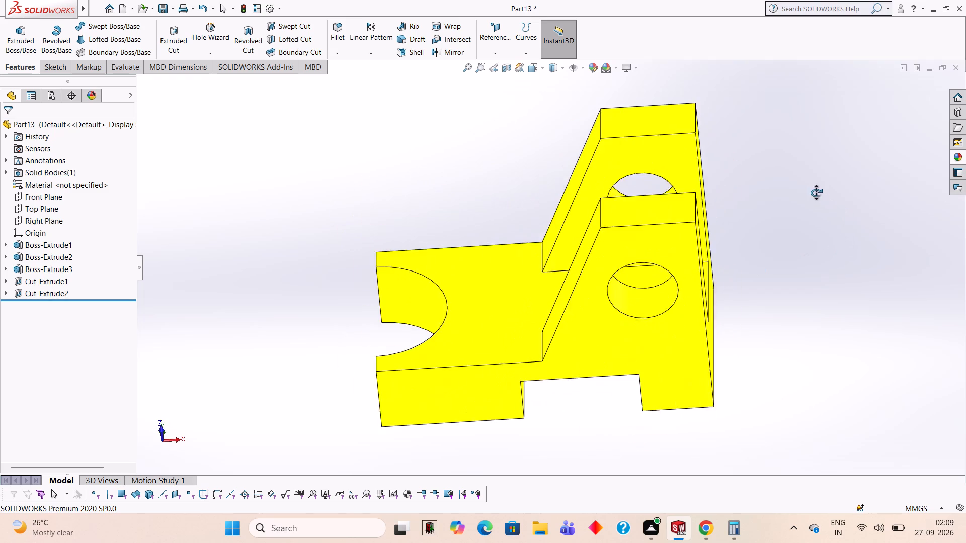
pyautogui.moveTo(816, 193); pyautogui.dragTo(774, 231, button='middle')
pyautogui.scroll(-1, 869, 234)
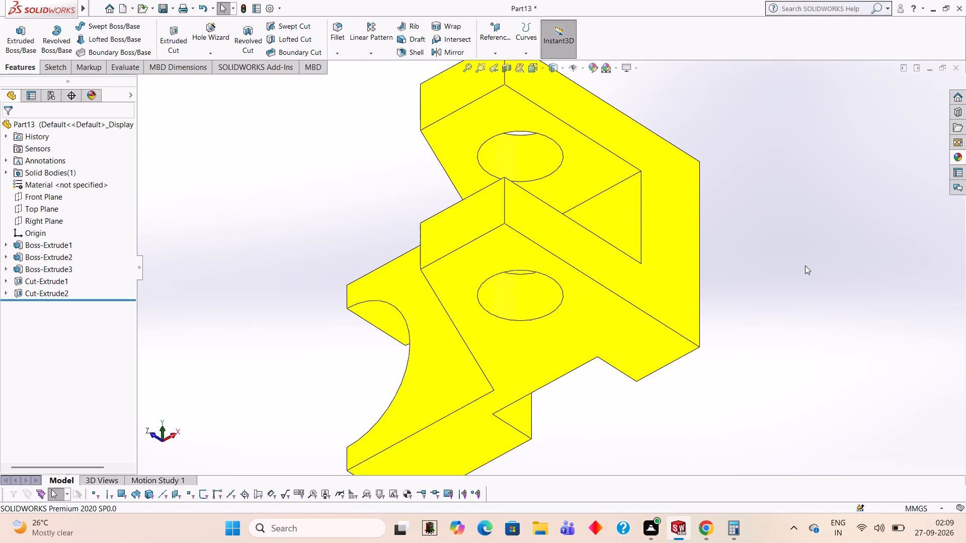
pyautogui.scroll(-3, 601, 251)
pyautogui.moveTo(659, 249); pyautogui.dragTo(675, 244, button='middle')
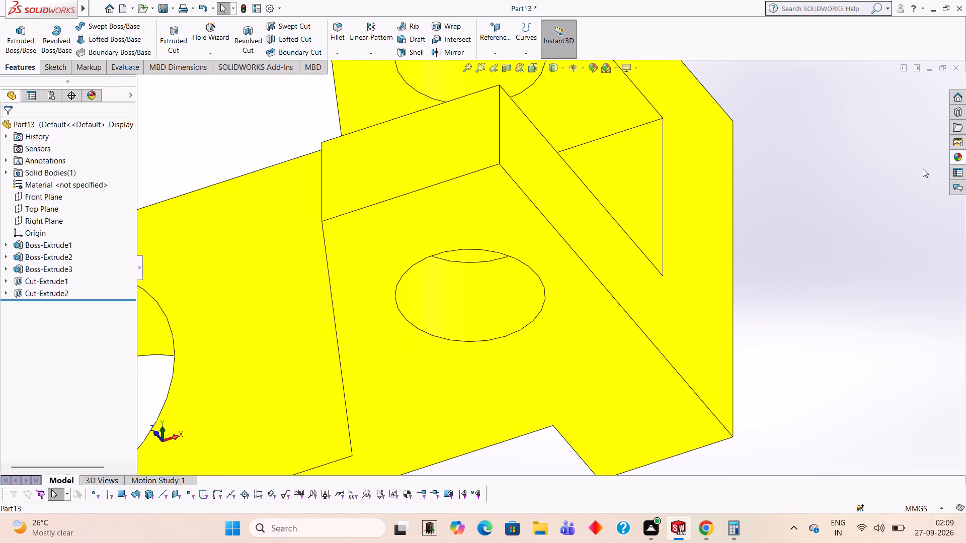
pyautogui.click(958, 156)
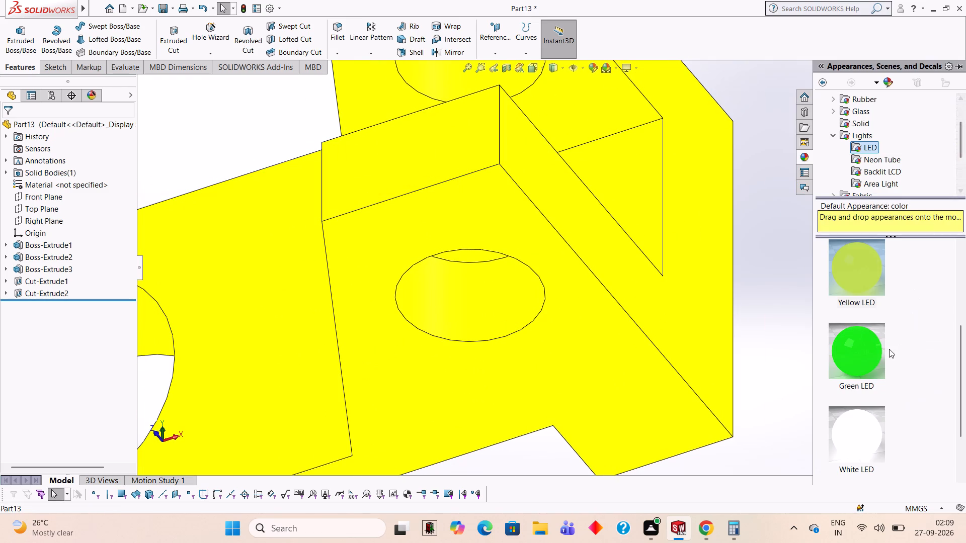
pyautogui.scroll(-3, 857, 352)
pyautogui.scroll(3, 864, 347)
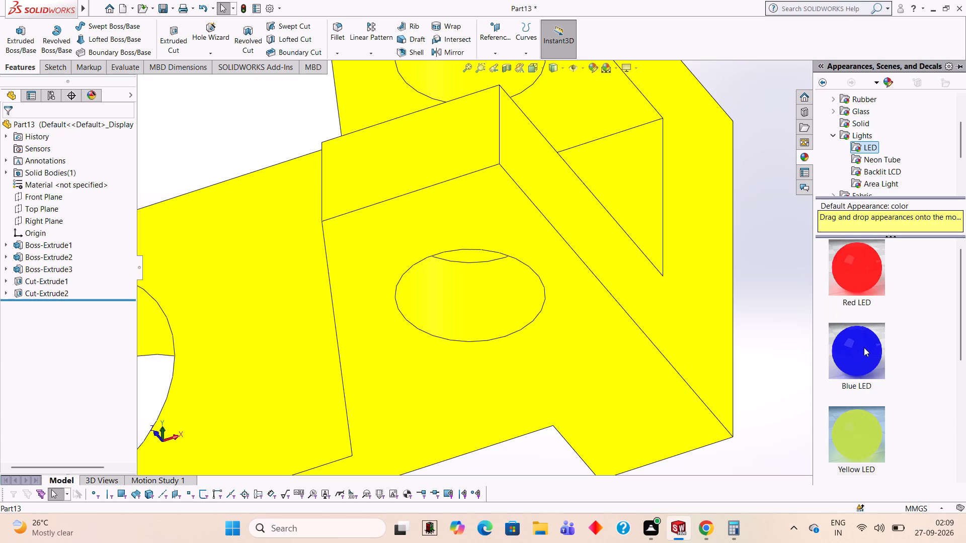
pyautogui.moveTo(845, 259); pyautogui.dragTo(476, 283)
pyautogui.click(476, 283)
pyautogui.scroll(3, 476, 283)
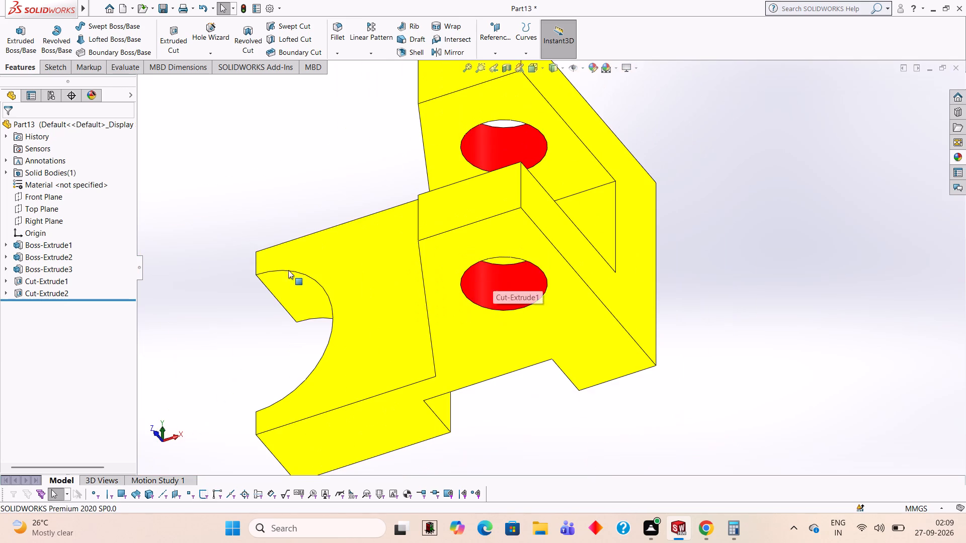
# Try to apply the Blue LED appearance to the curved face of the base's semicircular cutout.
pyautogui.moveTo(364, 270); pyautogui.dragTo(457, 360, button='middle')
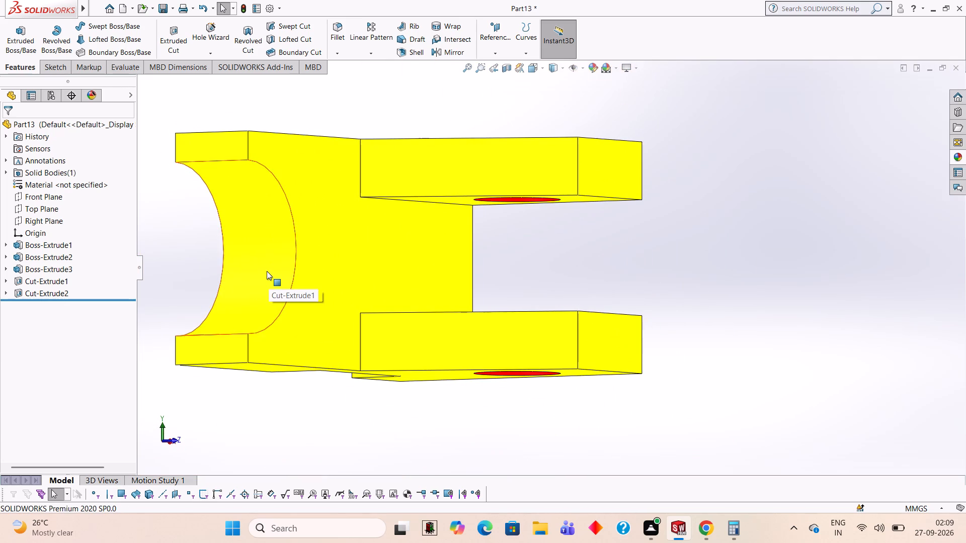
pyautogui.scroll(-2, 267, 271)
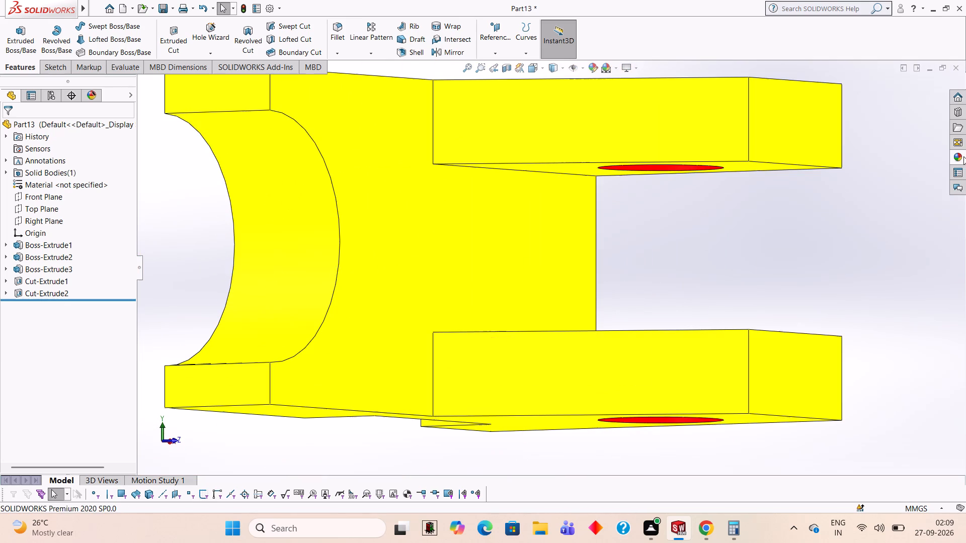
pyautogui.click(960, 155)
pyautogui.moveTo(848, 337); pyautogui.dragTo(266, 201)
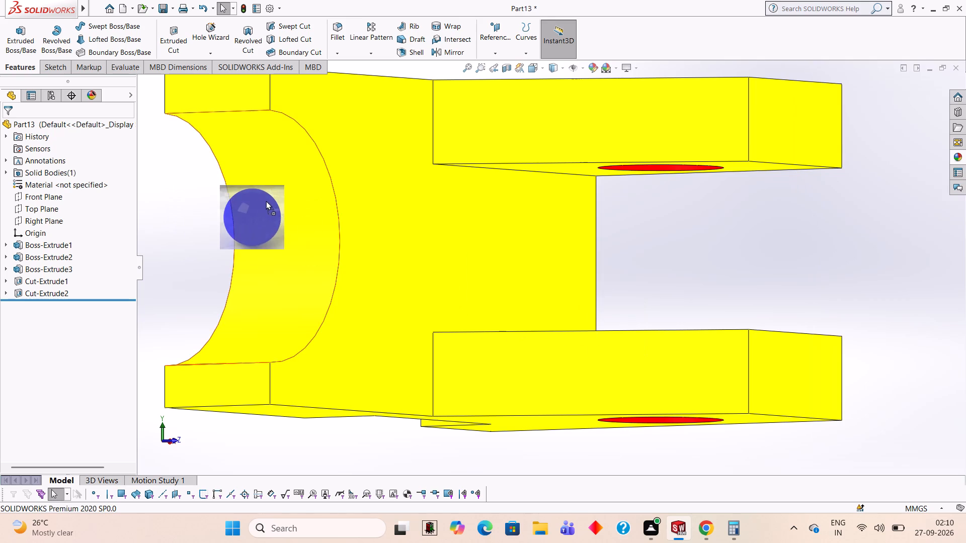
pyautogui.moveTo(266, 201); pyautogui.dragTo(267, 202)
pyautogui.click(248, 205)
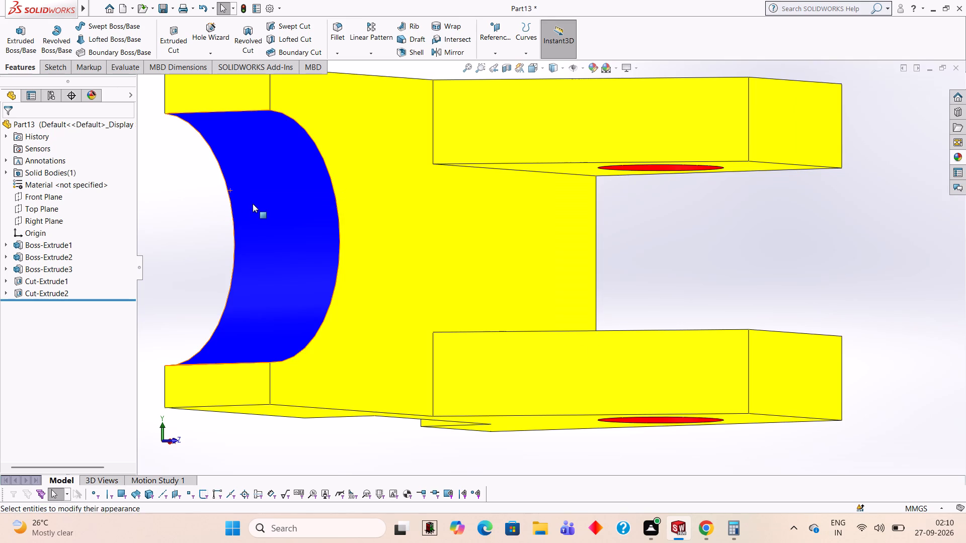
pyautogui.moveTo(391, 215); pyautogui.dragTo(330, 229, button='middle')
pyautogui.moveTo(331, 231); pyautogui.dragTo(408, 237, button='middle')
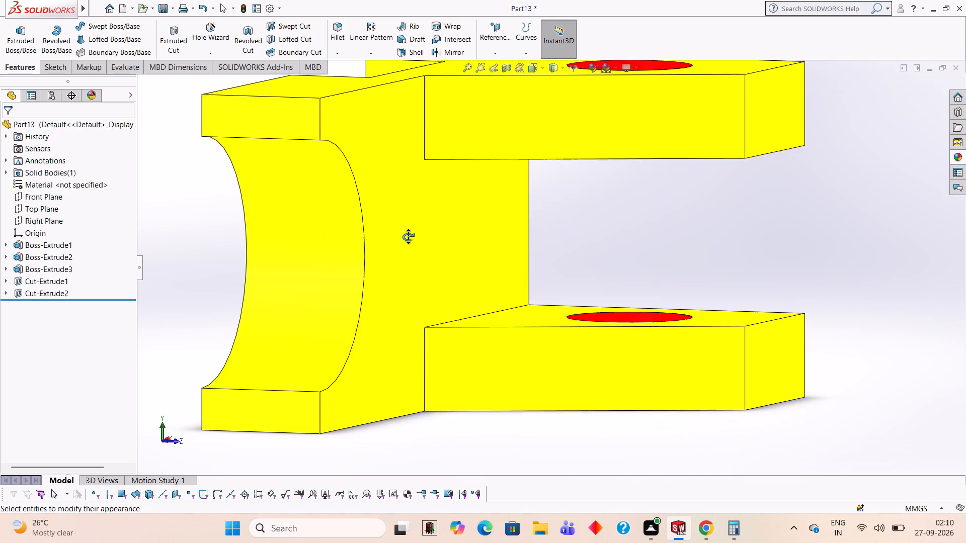
# Apply the Blue LED appearance to only the curved face of the base's semicircular cutout.
pyautogui.moveTo(408, 237); pyautogui.dragTo(405, 235, button='middle')
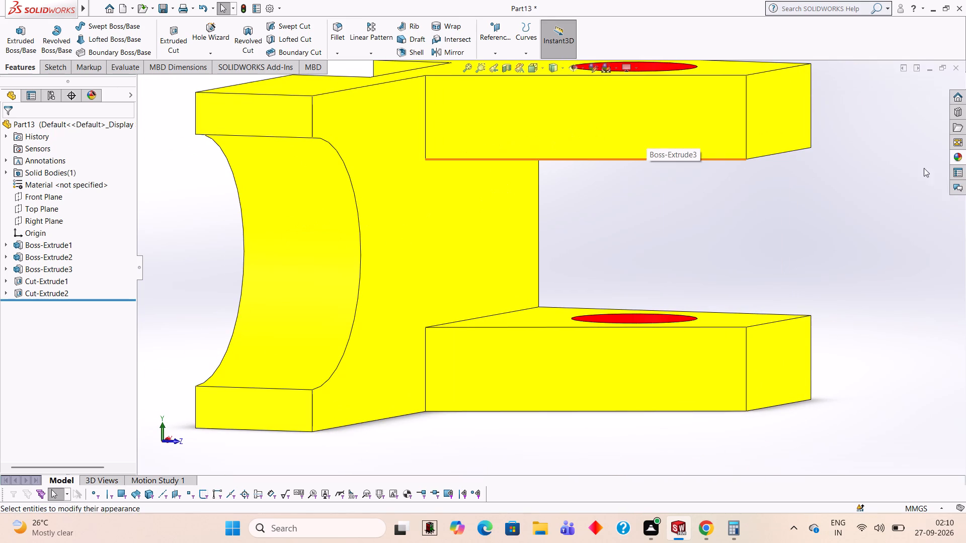
pyautogui.click(959, 152)
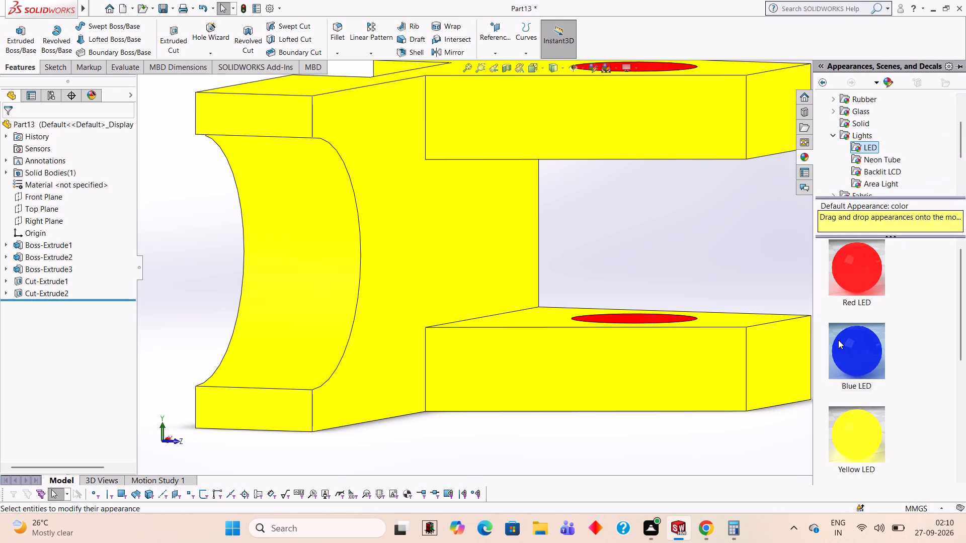
pyautogui.moveTo(839, 340); pyautogui.dragTo(309, 216)
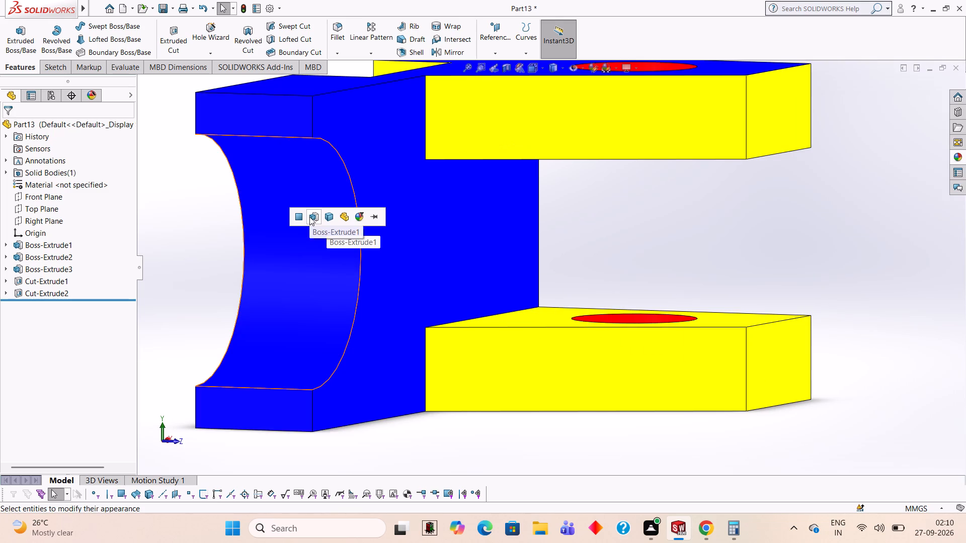
pyautogui.click(304, 215)
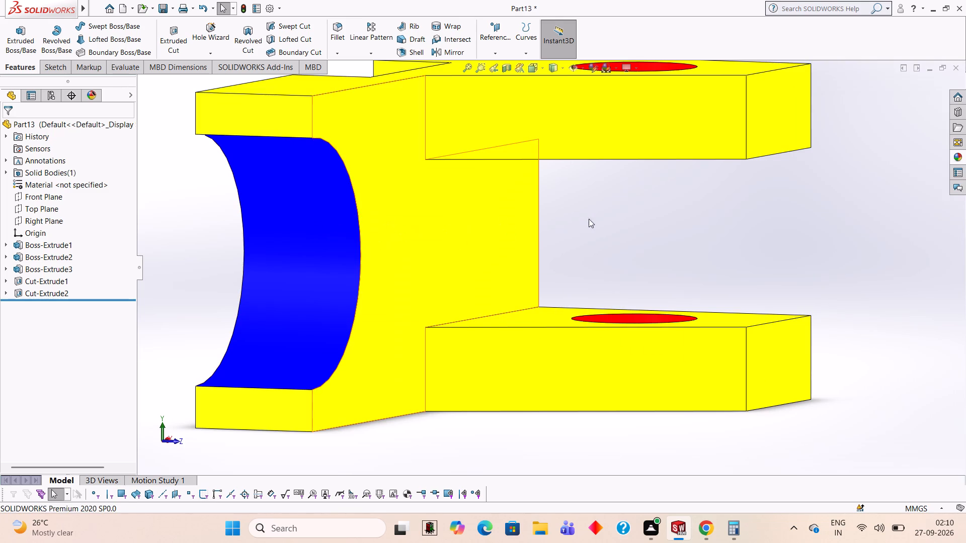
# Examine the bracket from several angles, checking the colours of the cutout, the upright holes and the body.
pyautogui.moveTo(826, 204); pyautogui.dragTo(803, 175, button='middle')
pyautogui.scroll(1, 769, 213)
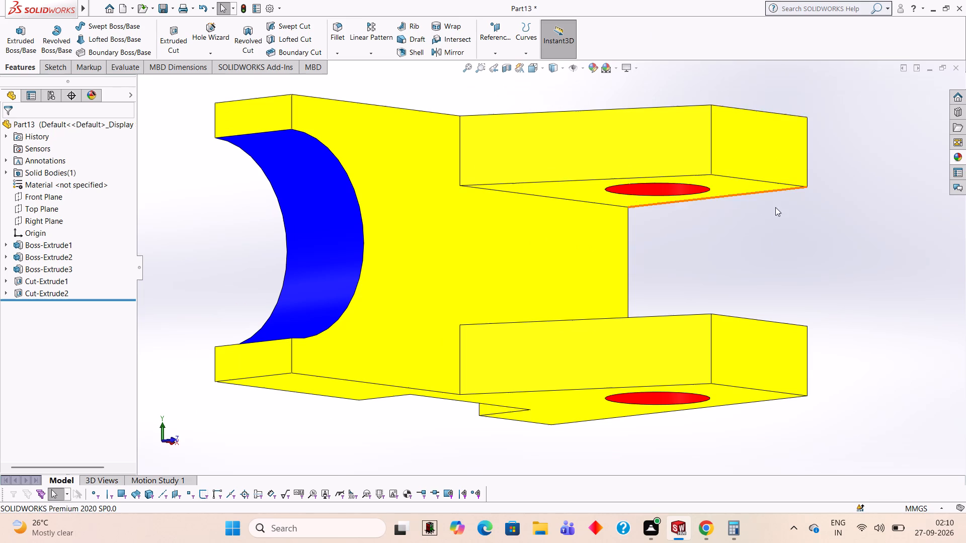
pyautogui.moveTo(784, 212); pyautogui.dragTo(757, 217, button='middle')
pyautogui.scroll(2, 757, 217)
pyautogui.moveTo(760, 229); pyautogui.dragTo(781, 227, button='middle')
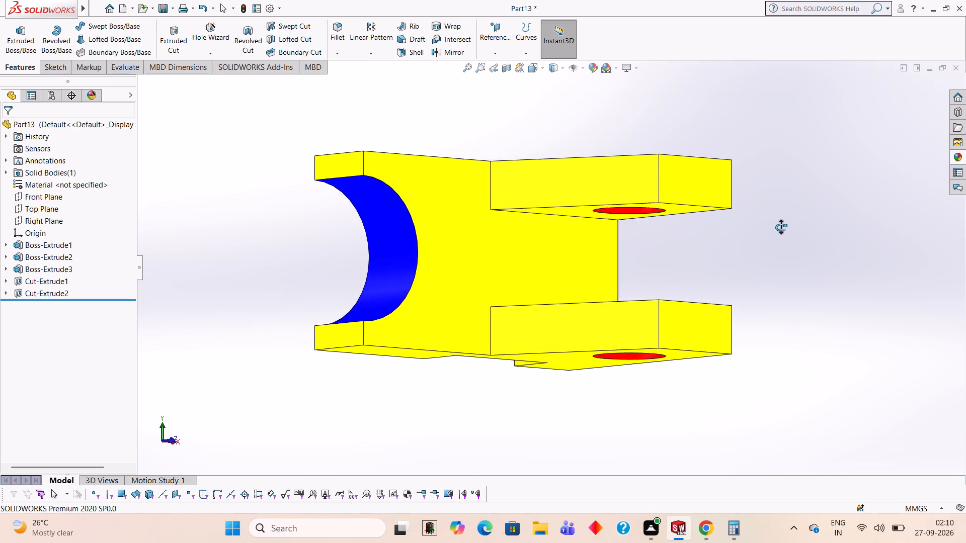
pyautogui.moveTo(781, 227); pyautogui.dragTo(760, 213, button='middle')
pyautogui.moveTo(751, 154); pyautogui.dragTo(757, 248, button='middle')
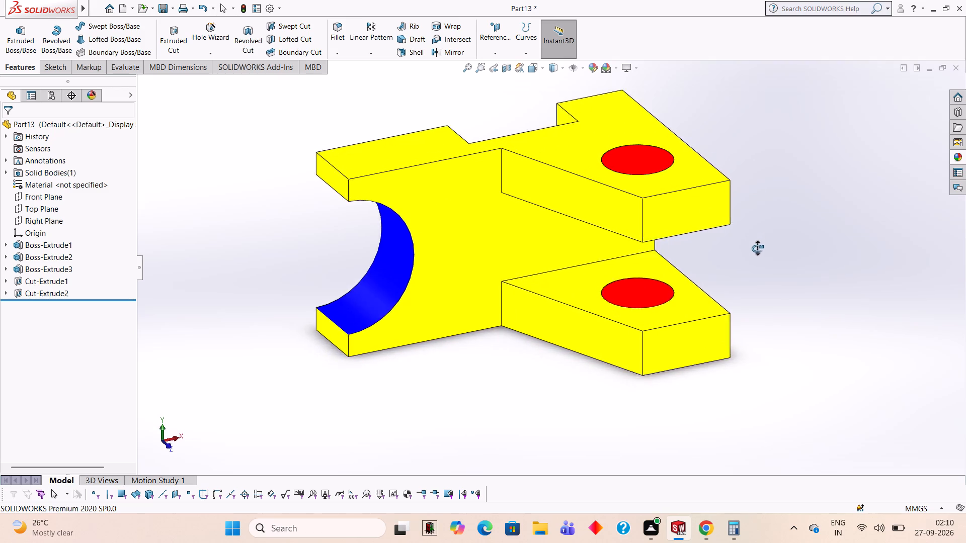
pyautogui.moveTo(757, 248); pyautogui.dragTo(775, 278, button='middle')
pyautogui.scroll(1, 903, 116)
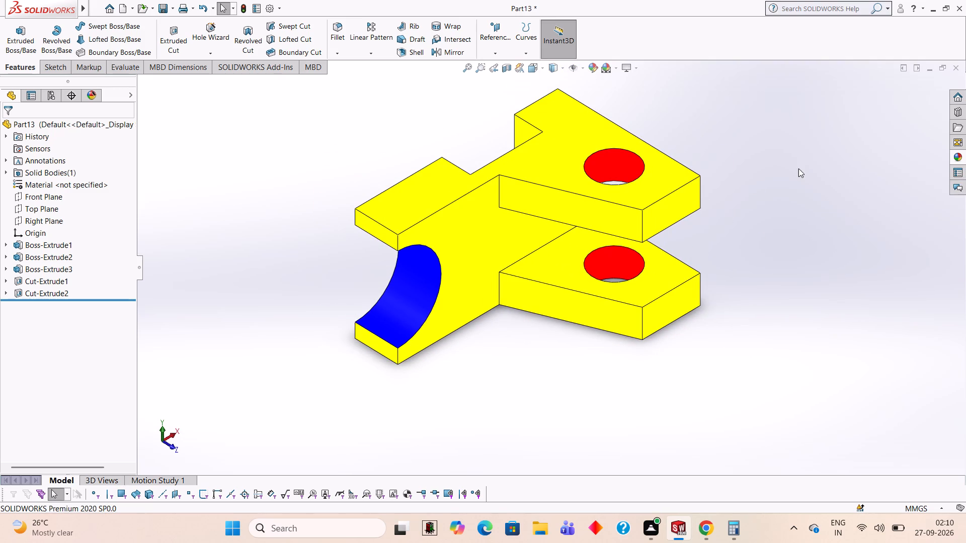
# Apply the Green LED appearance to both opposite outer side faces of the bracket, each spanning the base and an upright.
pyautogui.scroll(-2, 822, 161)
pyautogui.click(958, 154)
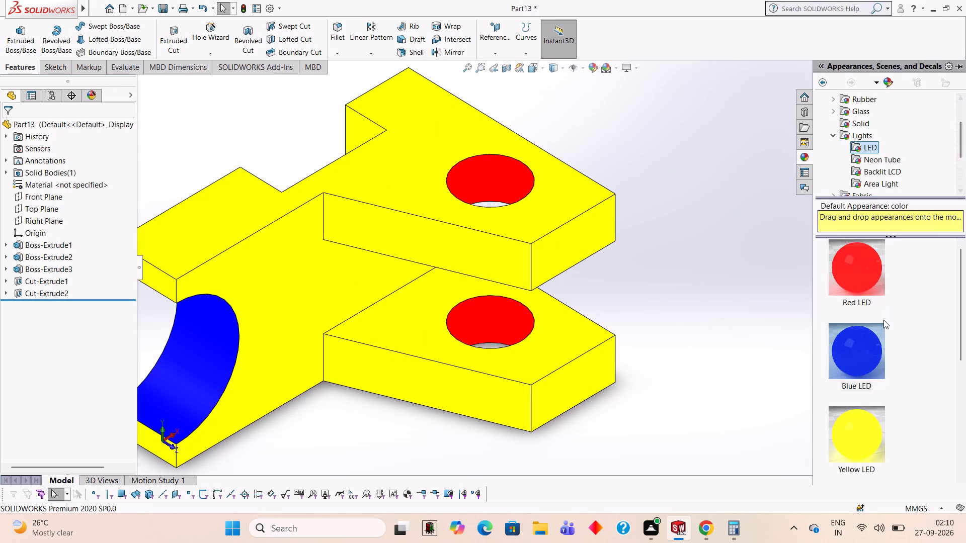
pyautogui.scroll(-3, 883, 320)
pyautogui.moveTo(854, 264); pyautogui.dragTo(416, 161)
pyautogui.click(416, 161)
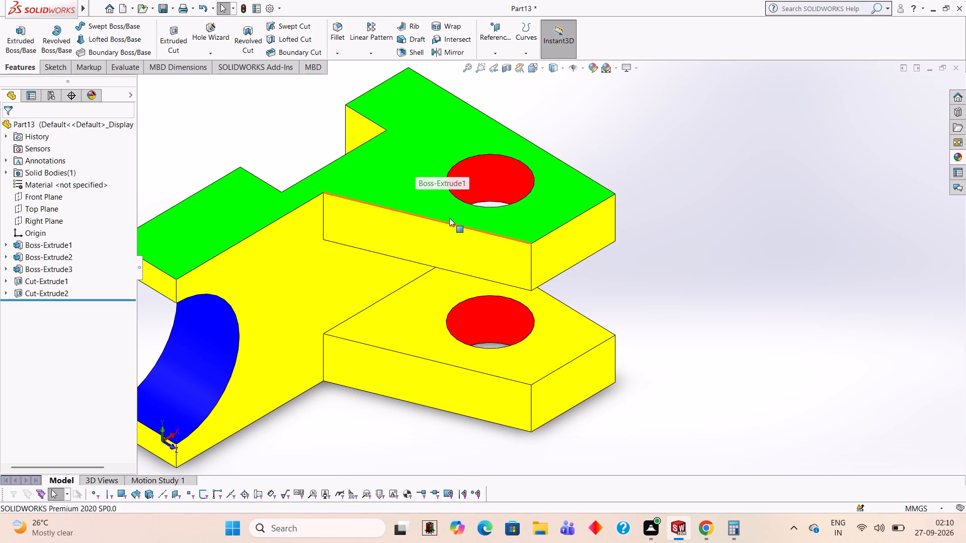
pyautogui.moveTo(693, 200); pyautogui.dragTo(631, 111, button='middle')
pyautogui.moveTo(702, 301); pyautogui.dragTo(727, 163, button='middle')
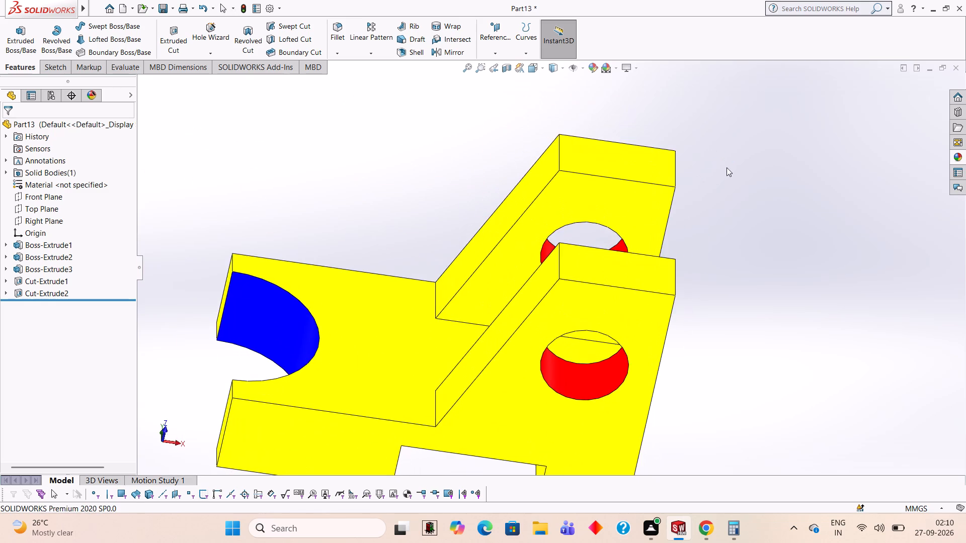
pyautogui.scroll(-2, 669, 410)
pyautogui.scroll(3, 669, 410)
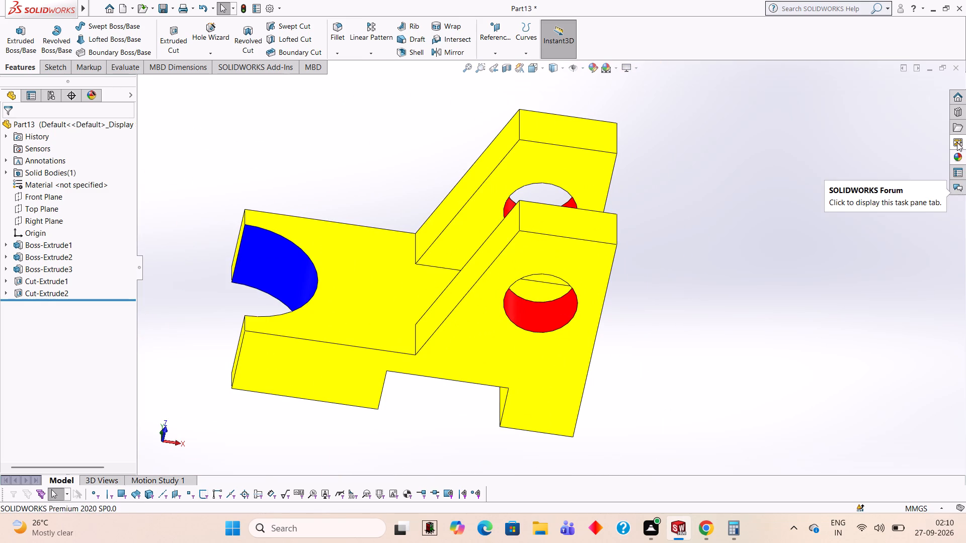
pyautogui.click(962, 159)
pyautogui.moveTo(873, 269); pyautogui.dragTo(824, 290)
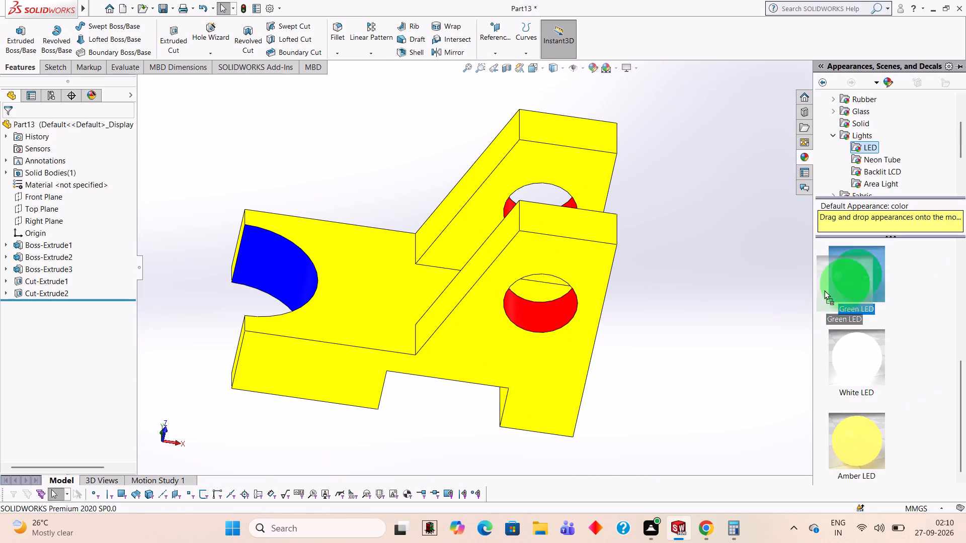
pyautogui.moveTo(824, 290); pyautogui.dragTo(494, 337)
pyautogui.click(494, 337)
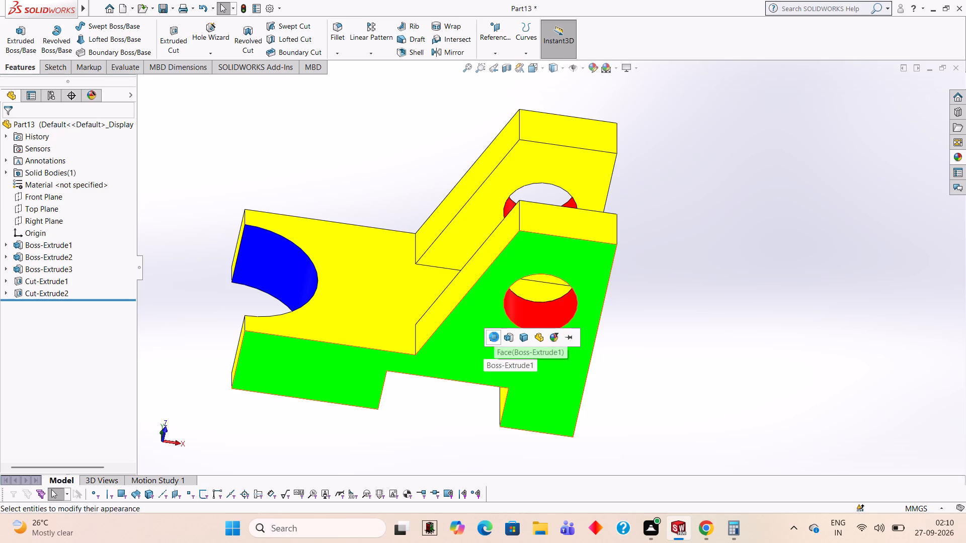
# Apply the Green LED appearance to the U-shaped end face opposite the semicircular cutout.
pyautogui.moveTo(669, 274); pyautogui.dragTo(666, 335, button='middle')
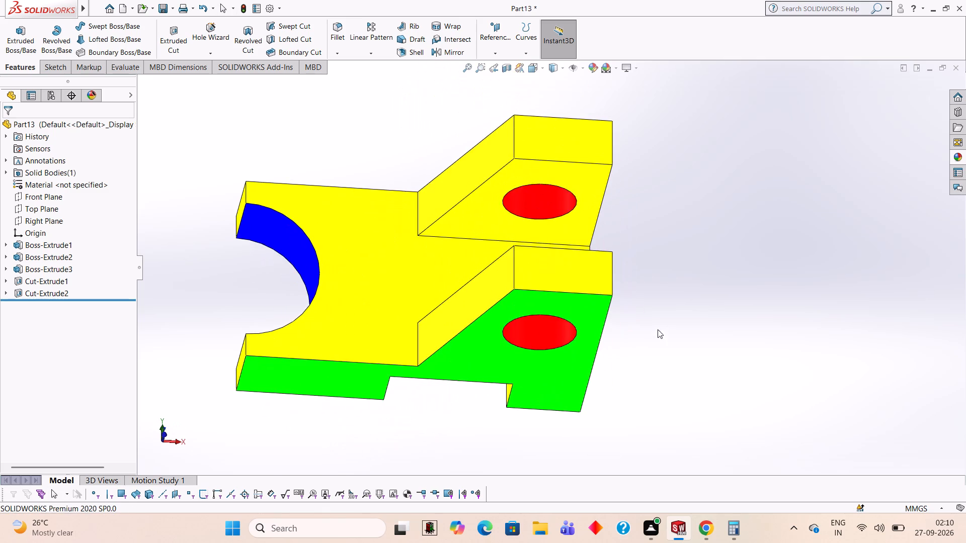
pyautogui.moveTo(649, 324); pyautogui.dragTo(611, 414, button='middle')
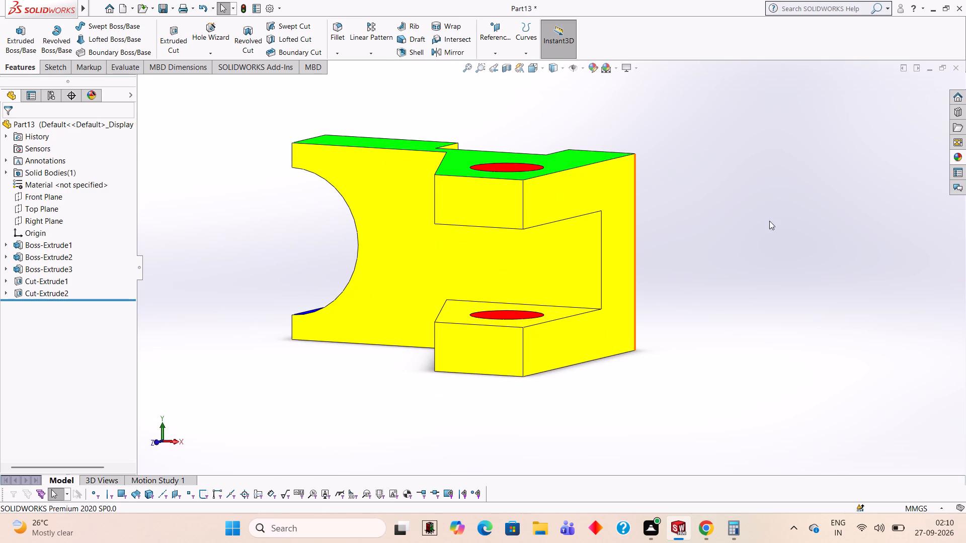
pyautogui.click(959, 155)
pyautogui.moveTo(876, 268); pyautogui.dragTo(708, 196)
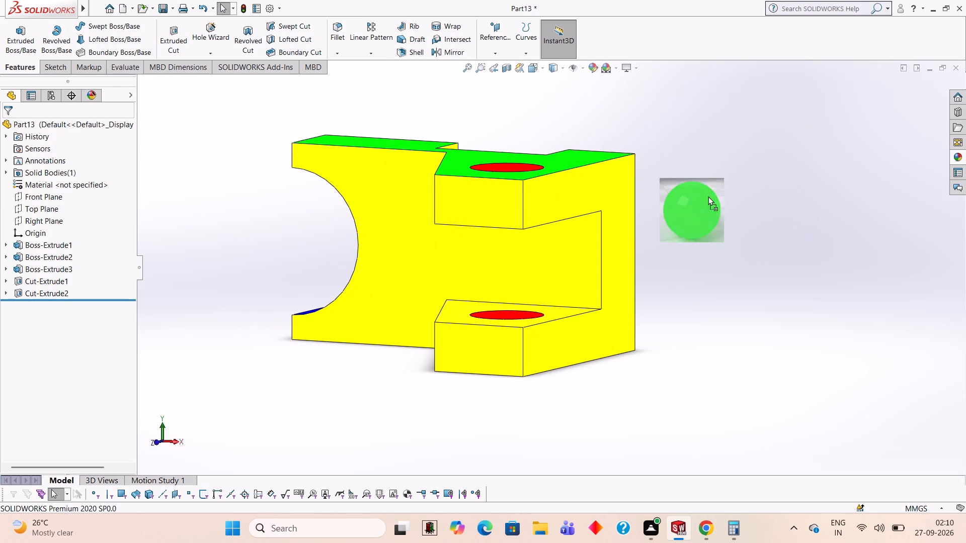
pyautogui.moveTo(708, 196); pyautogui.dragTo(608, 187)
pyautogui.click(608, 187)
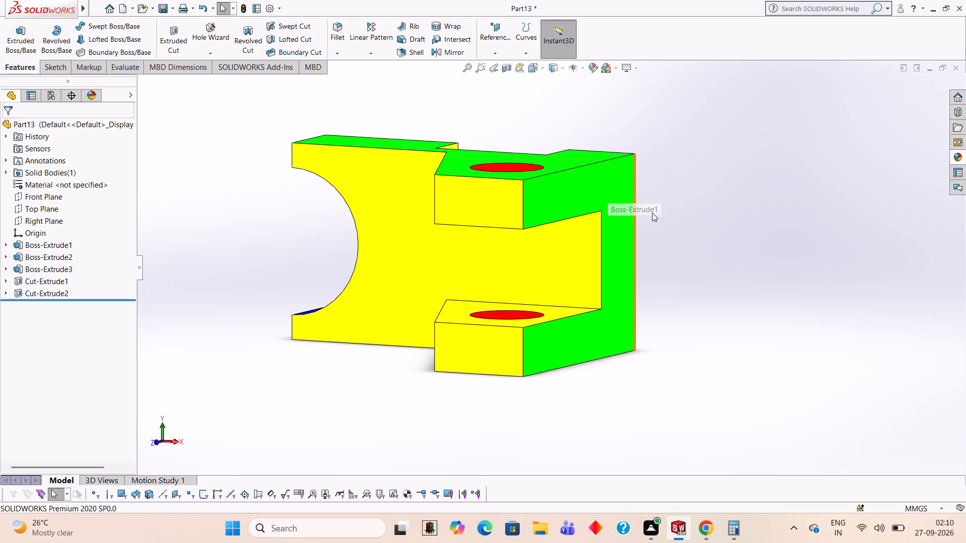
# Apply the Green LED appearance to the tip face and the sloped face of the first upright.
pyautogui.moveTo(707, 242); pyautogui.dragTo(775, 282, button='middle')
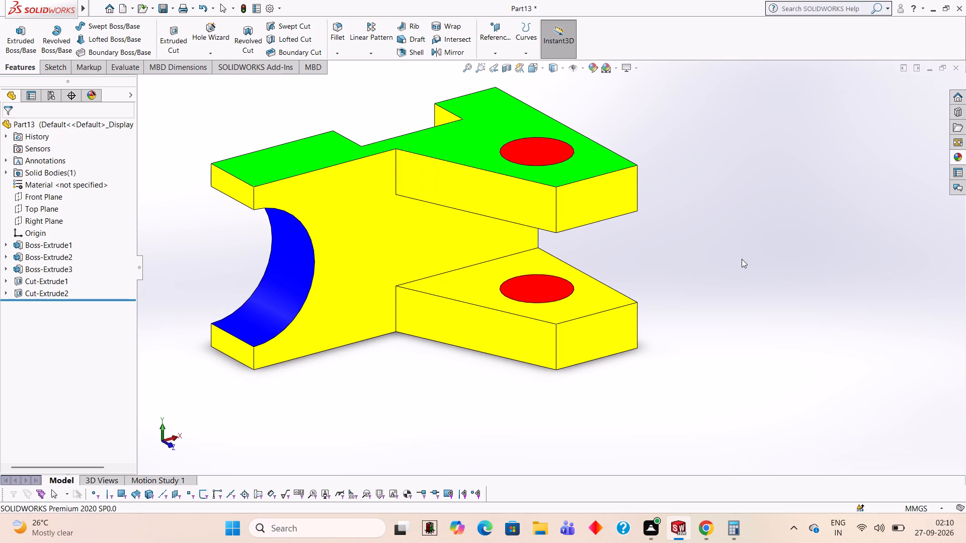
pyautogui.scroll(-2, 544, 205)
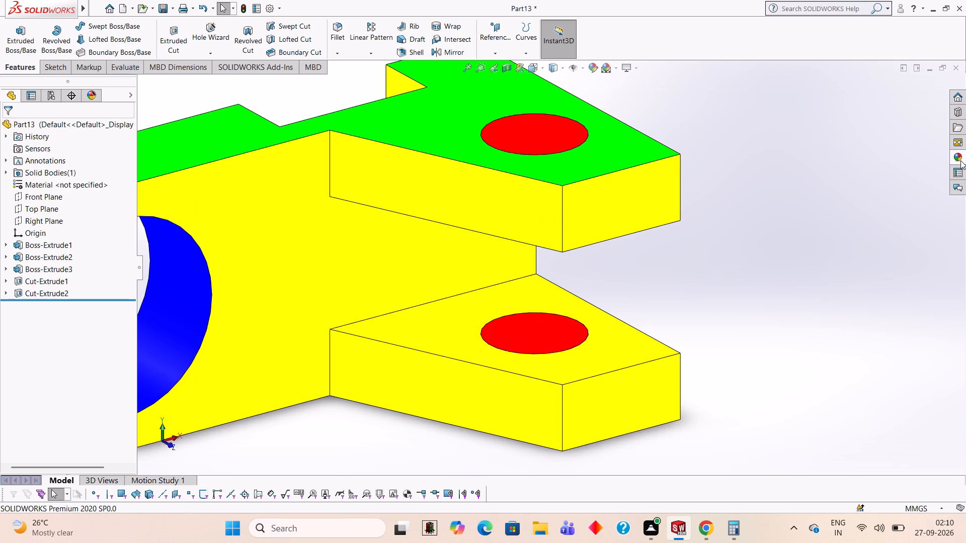
pyautogui.click(958, 154)
pyautogui.moveTo(858, 276); pyautogui.dragTo(555, 206)
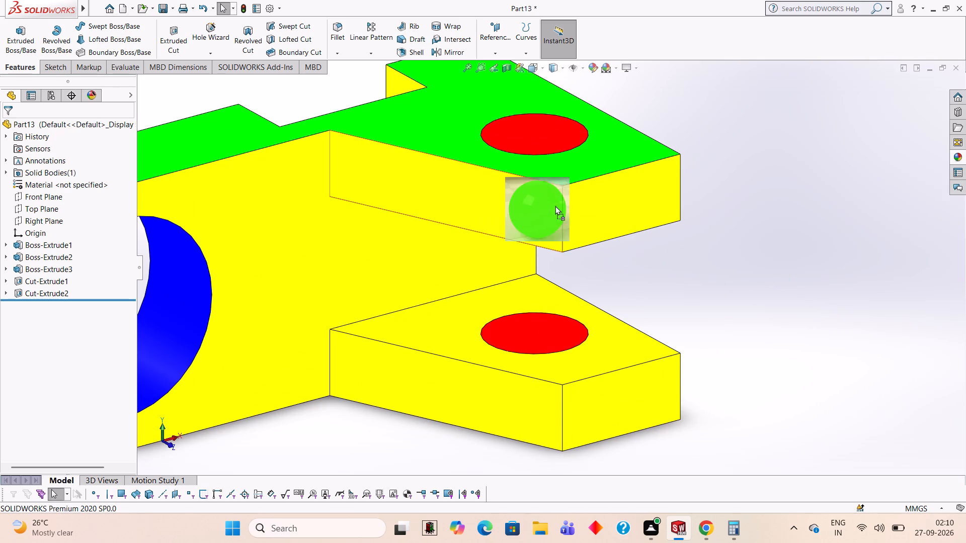
pyautogui.moveTo(555, 206); pyautogui.dragTo(626, 202)
pyautogui.click(625, 199)
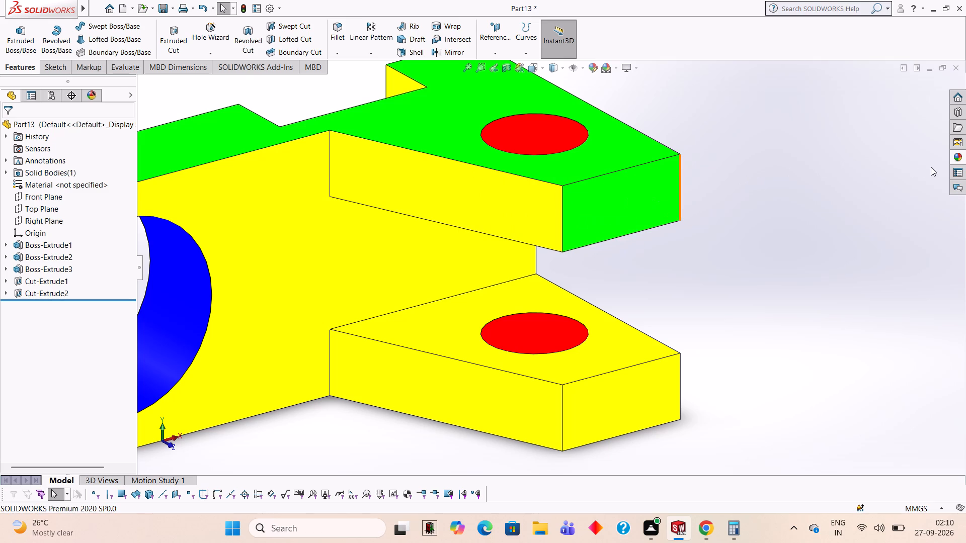
pyautogui.click(957, 156)
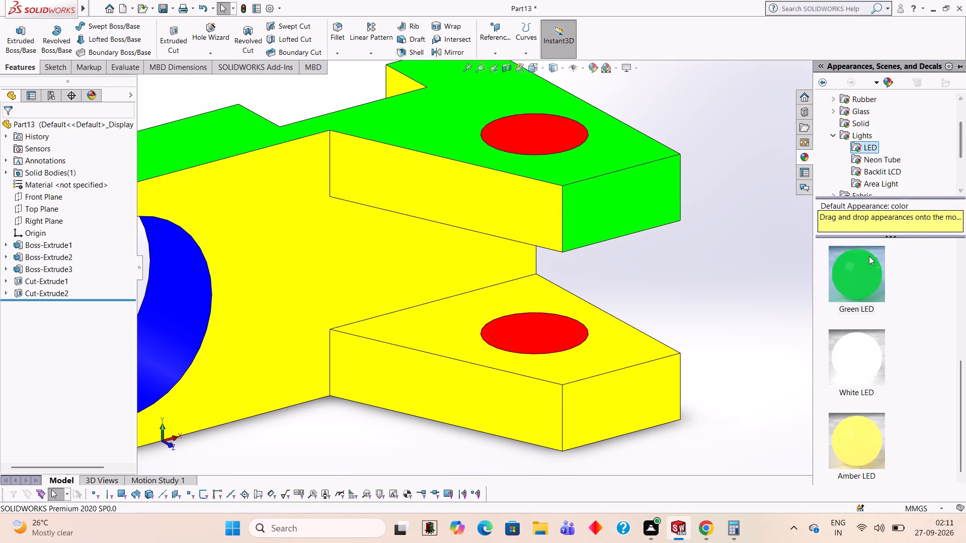
pyautogui.moveTo(873, 264); pyautogui.dragTo(485, 184)
pyautogui.click(485, 184)
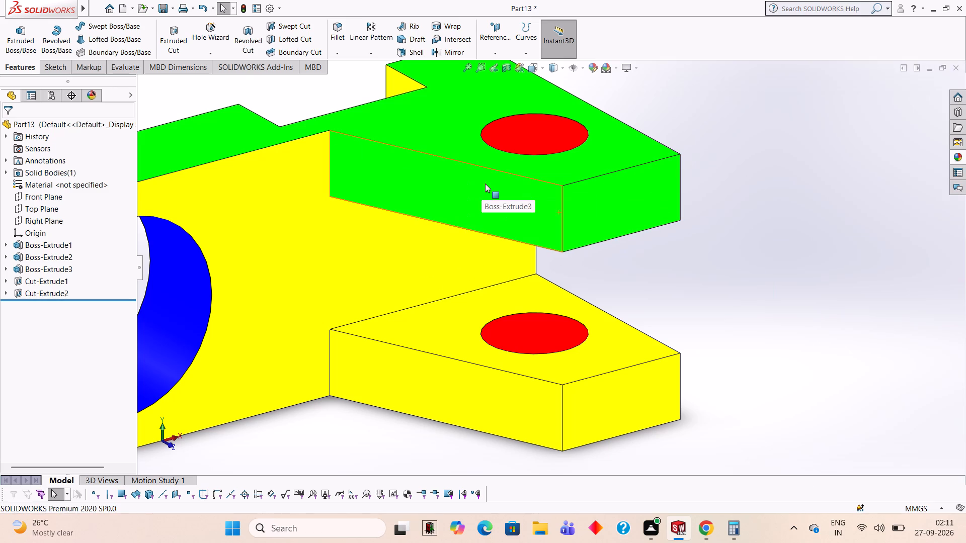
# Apply the Green LED appearance to the tip face and the sloped face of the second upright.
pyautogui.moveTo(782, 284); pyautogui.dragTo(731, 241, button='middle')
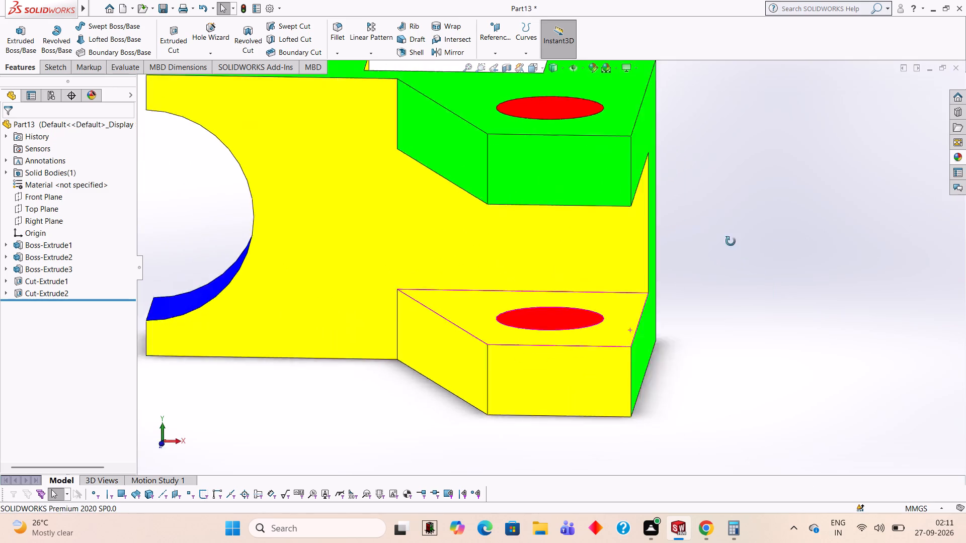
pyautogui.moveTo(731, 241); pyautogui.dragTo(778, 176, button='middle')
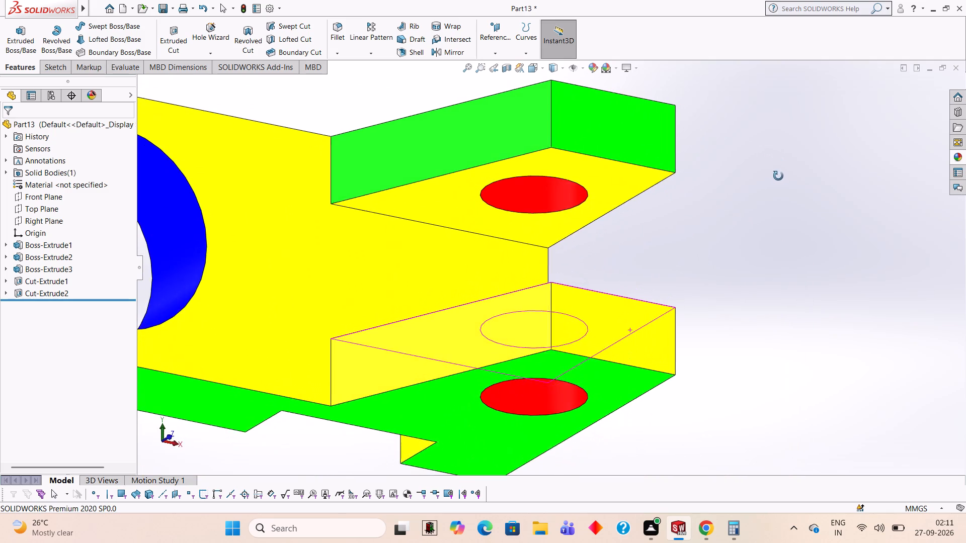
pyautogui.moveTo(778, 176); pyautogui.dragTo(774, 180, button='middle')
pyautogui.scroll(-1, 548, 250)
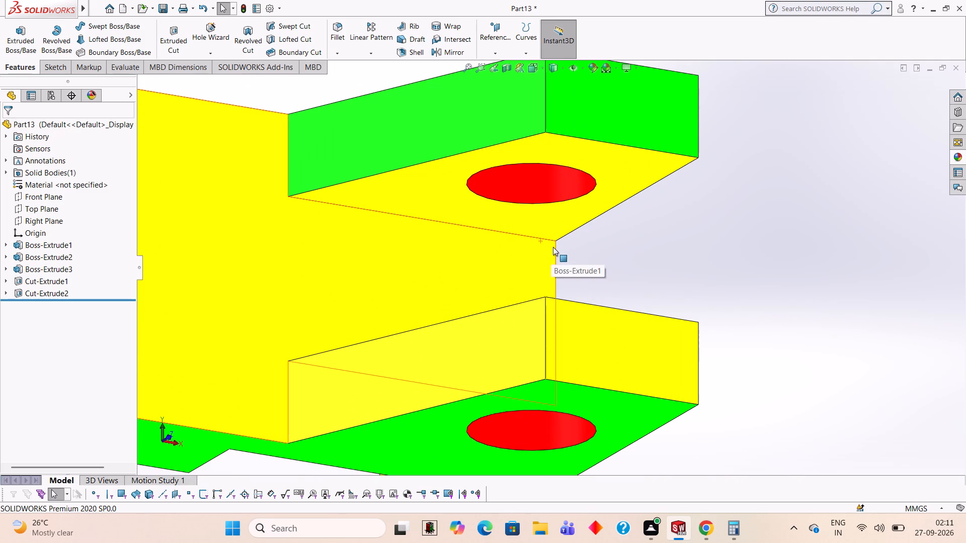
pyautogui.moveTo(842, 168); pyautogui.dragTo(834, 239, button='middle')
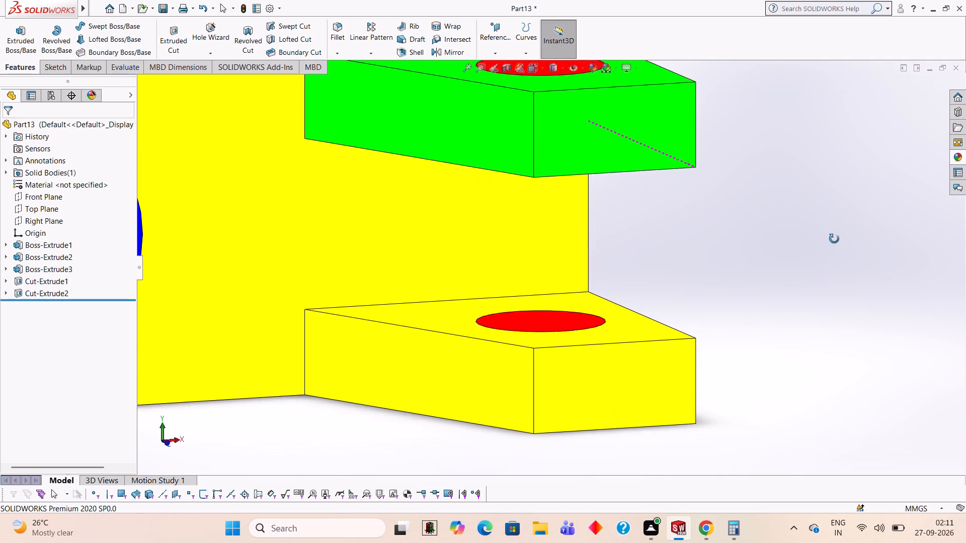
pyautogui.moveTo(834, 239); pyautogui.dragTo(809, 189, button='middle')
pyautogui.click(961, 157)
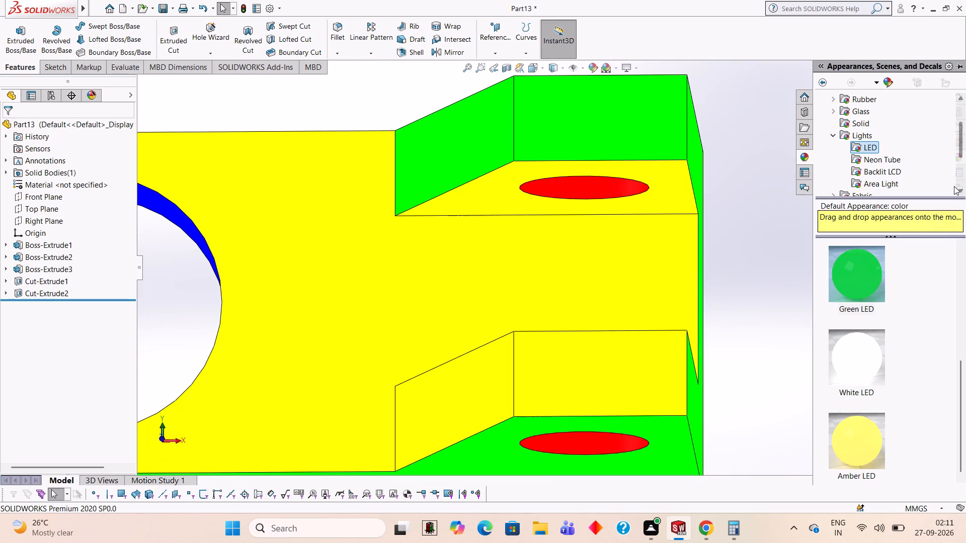
pyautogui.moveTo(855, 280); pyautogui.dragTo(646, 354)
pyautogui.click(646, 354)
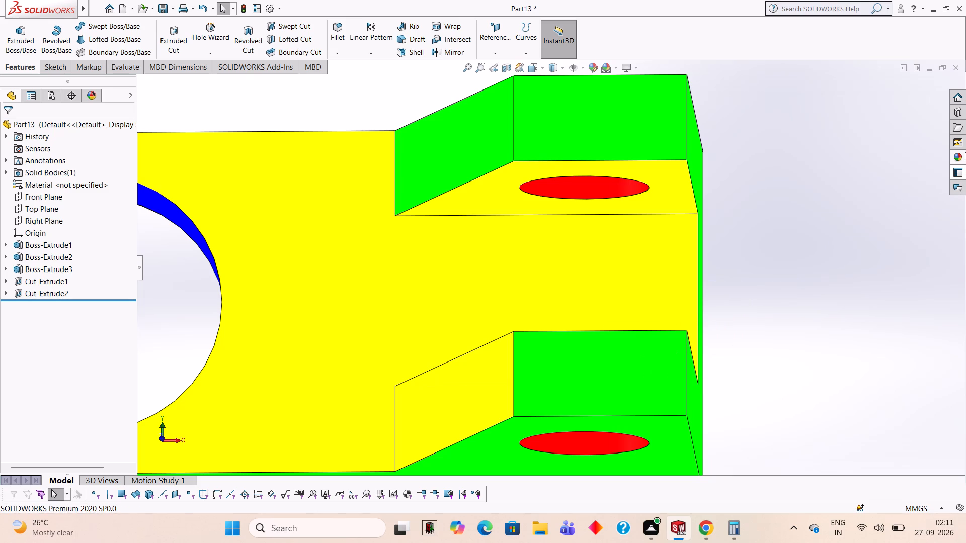
pyautogui.click(959, 155)
pyautogui.moveTo(865, 266); pyautogui.dragTo(487, 379)
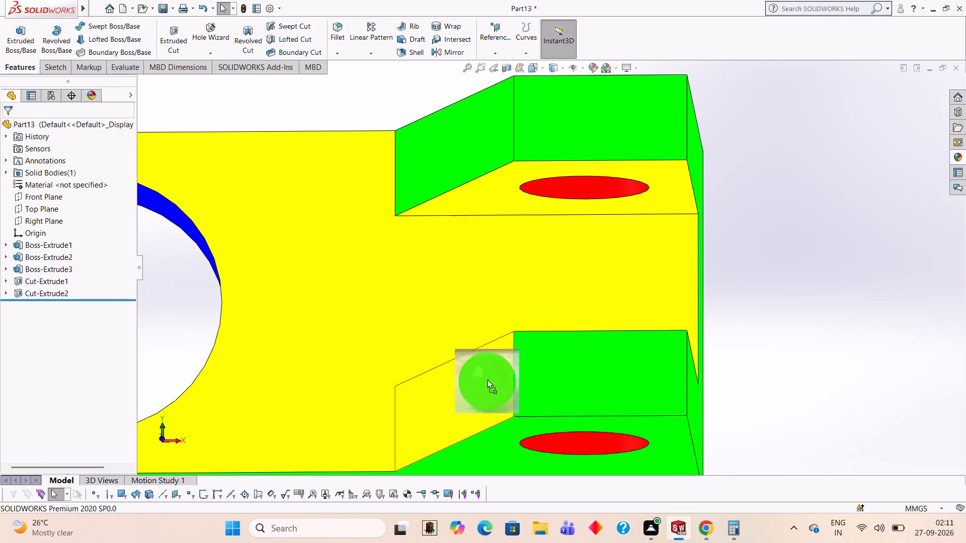
pyautogui.moveTo(487, 379); pyautogui.dragTo(475, 376)
pyautogui.click(475, 376)
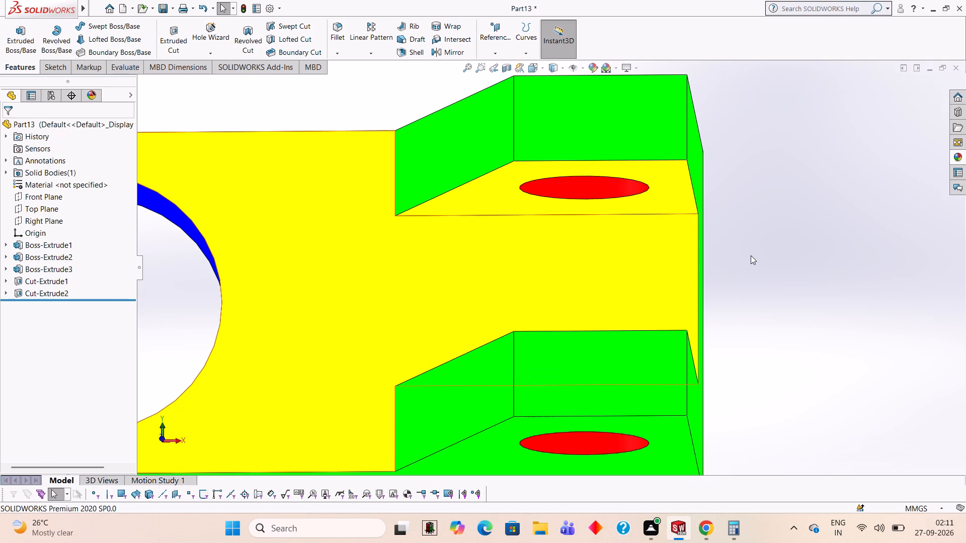
# Examine the coloured bracket from several angles, checking the side faces, underside slot, uprights and blue cutout.
pyautogui.scroll(2, 751, 244)
pyautogui.moveTo(763, 240); pyautogui.dragTo(760, 120, button='middle')
pyautogui.scroll(2, 715, 225)
pyautogui.moveTo(712, 221); pyautogui.dragTo(707, 206, button='middle')
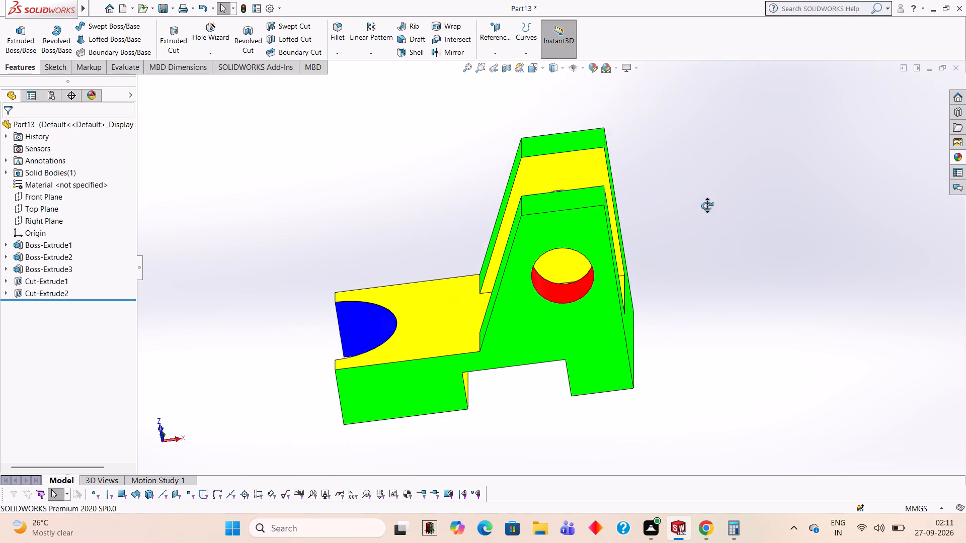
pyautogui.moveTo(707, 206); pyautogui.dragTo(803, 379, button='middle')
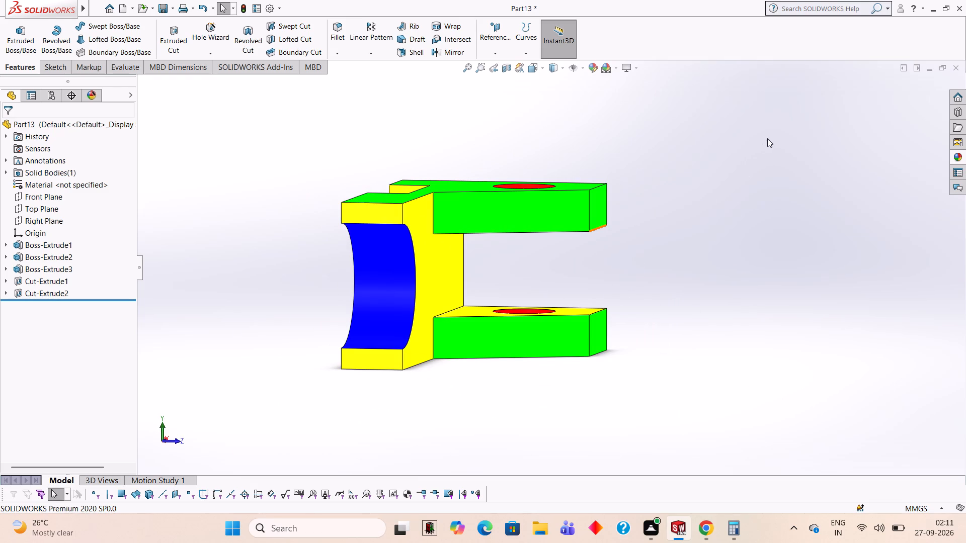
pyautogui.scroll(-2, 441, 197)
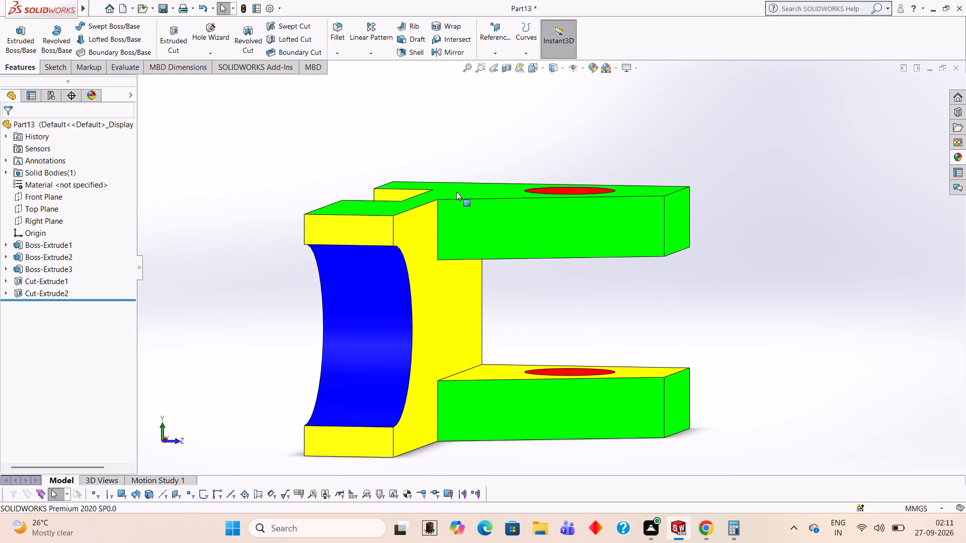
# Apply the Green LED appearance to the two narrow end faces on either side of the blue semicircular cutout.
pyautogui.scroll(-1, 440, 221)
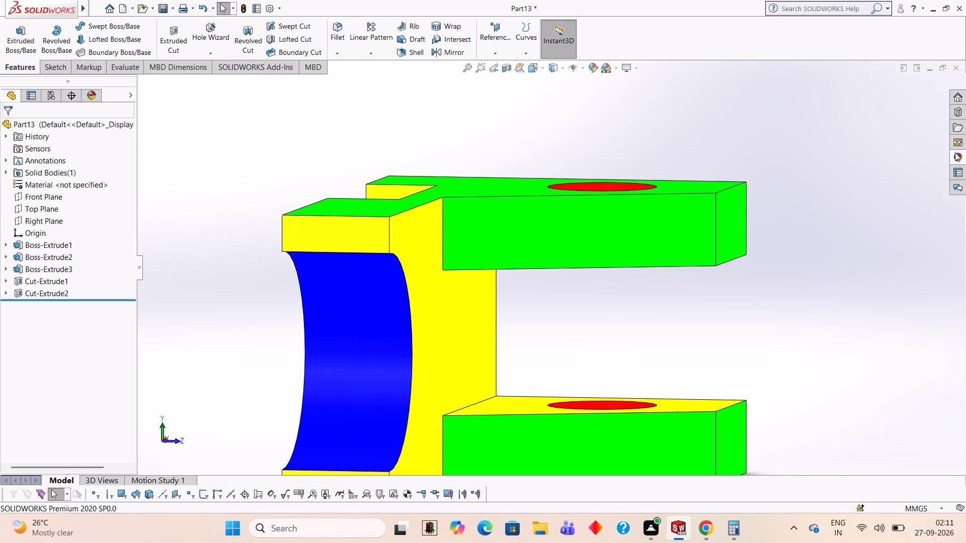
pyautogui.click(955, 152)
pyautogui.moveTo(871, 273); pyautogui.dragTo(342, 248)
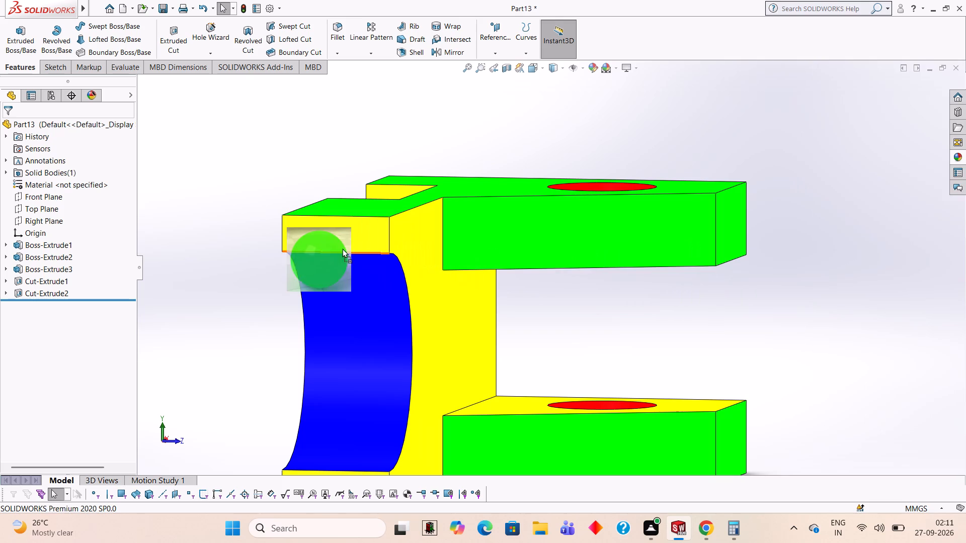
pyautogui.moveTo(342, 248); pyautogui.dragTo(348, 231)
pyautogui.click(348, 232)
pyautogui.scroll(2, 393, 338)
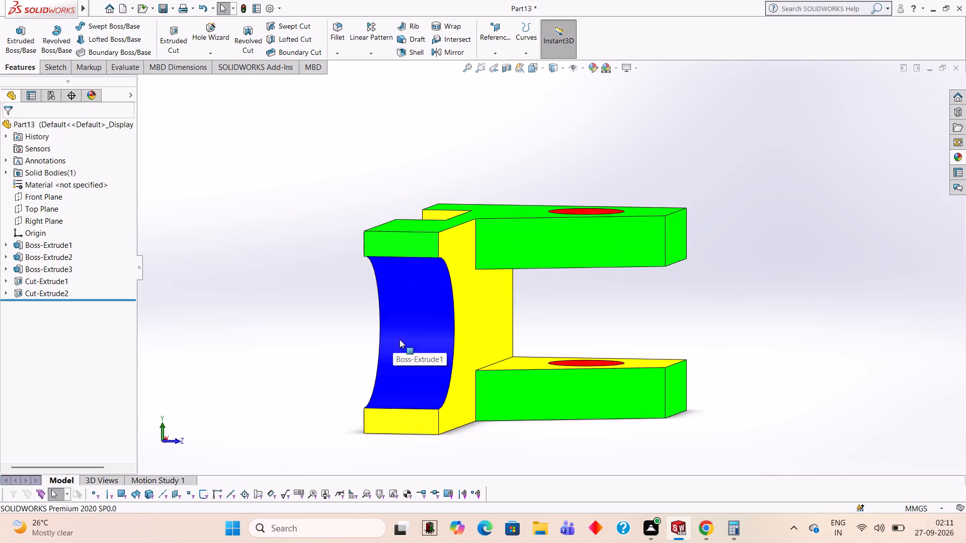
pyautogui.scroll(2, 399, 339)
pyautogui.scroll(-3, 446, 390)
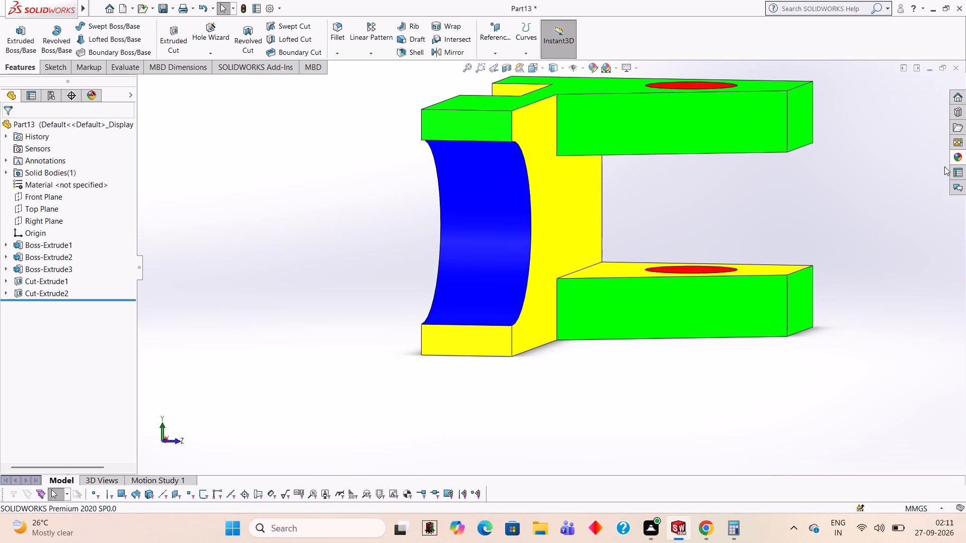
pyautogui.click(963, 158)
pyautogui.moveTo(865, 277); pyautogui.dragTo(864, 276)
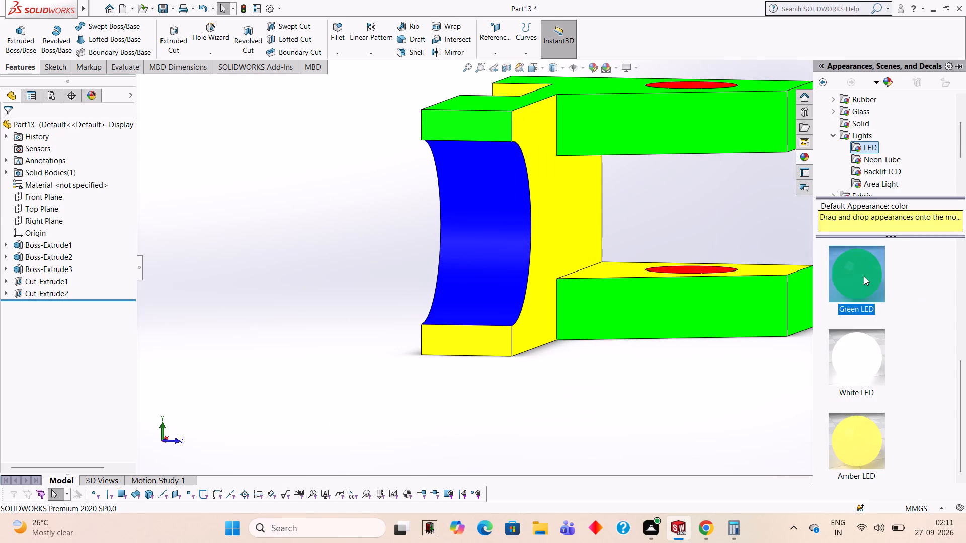
pyautogui.moveTo(864, 276); pyautogui.dragTo(484, 337)
pyautogui.click(484, 337)
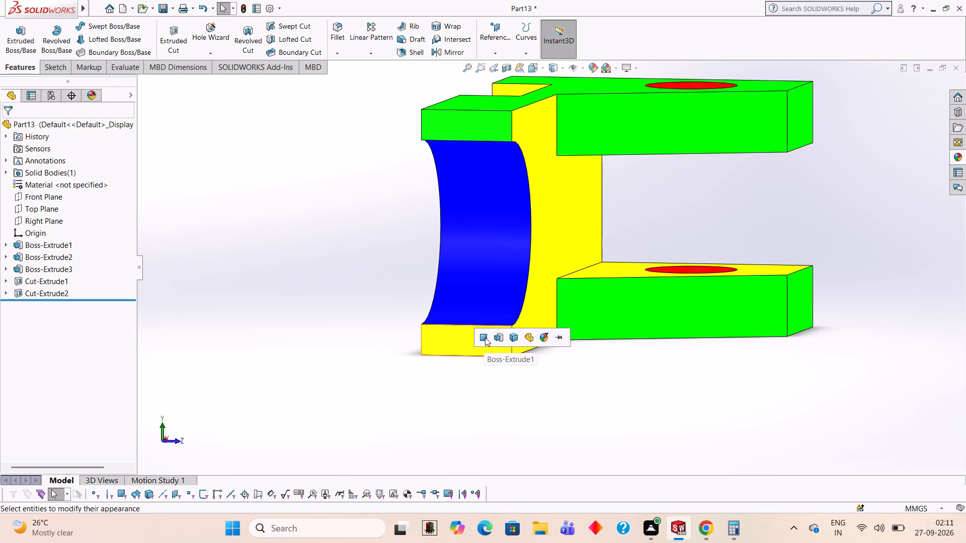
# Examine the coloured bracket from the side, cutout end and upright side to check the face colours.
pyautogui.scroll(2, 632, 325)
pyautogui.moveTo(634, 326); pyautogui.dragTo(532, 261, button='middle')
pyautogui.scroll(2, 538, 263)
pyautogui.moveTo(640, 370); pyautogui.dragTo(573, 154, button='middle')
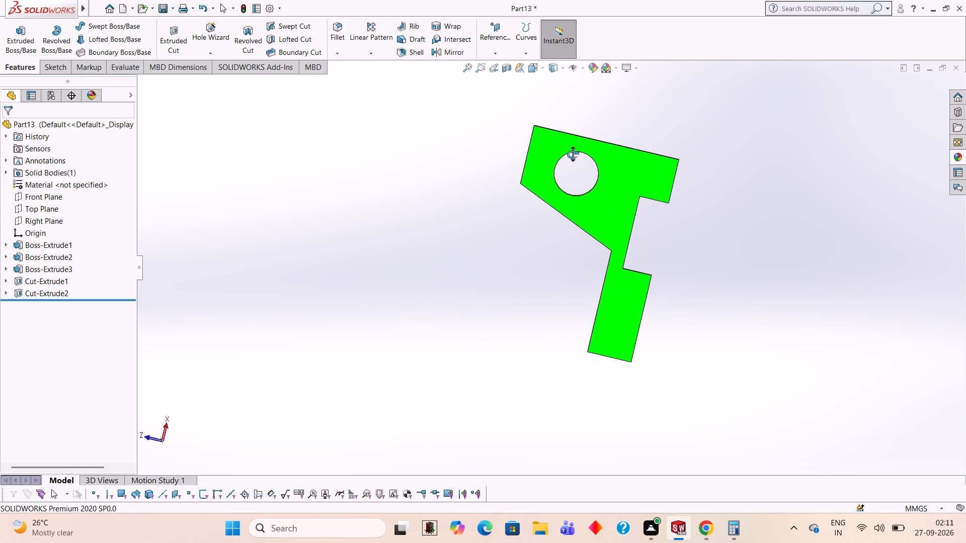
pyautogui.moveTo(573, 154); pyautogui.dragTo(691, 377, button='middle')
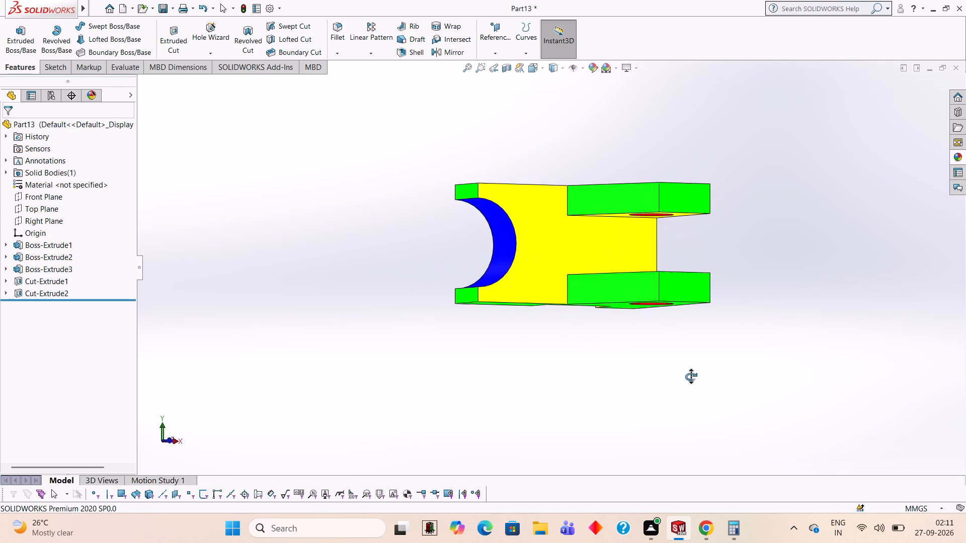
pyautogui.moveTo(691, 377); pyautogui.dragTo(664, 257, button='middle')
pyautogui.scroll(1, 769, 261)
pyautogui.moveTo(785, 282); pyautogui.dragTo(758, 264, button='middle')
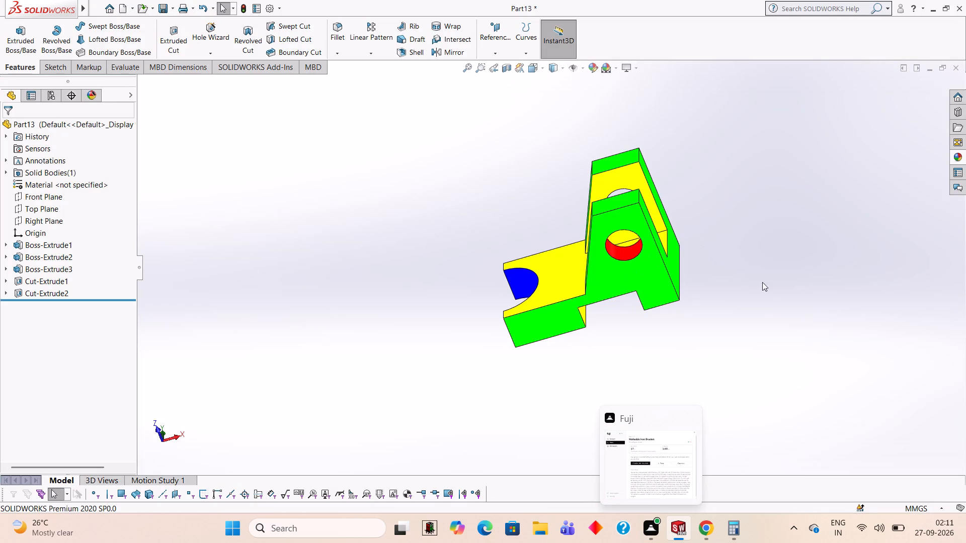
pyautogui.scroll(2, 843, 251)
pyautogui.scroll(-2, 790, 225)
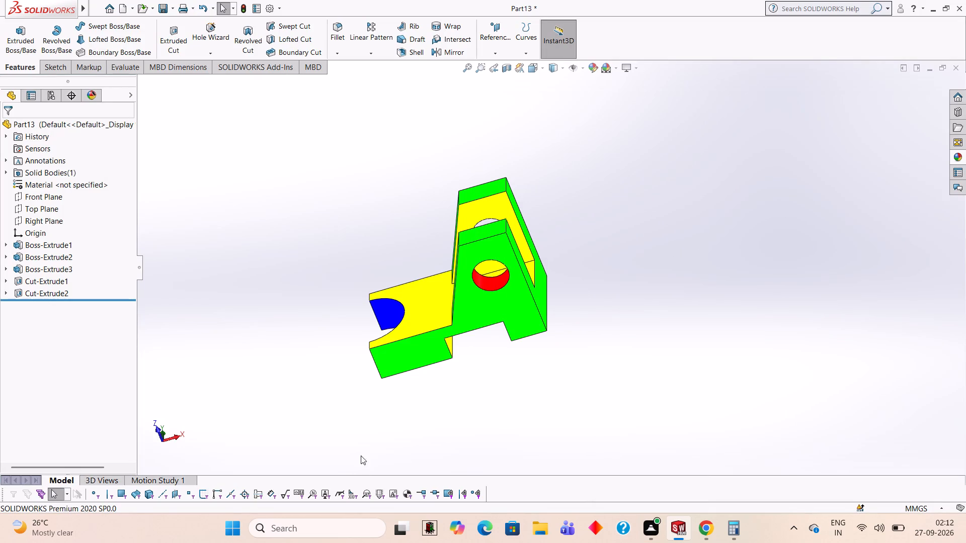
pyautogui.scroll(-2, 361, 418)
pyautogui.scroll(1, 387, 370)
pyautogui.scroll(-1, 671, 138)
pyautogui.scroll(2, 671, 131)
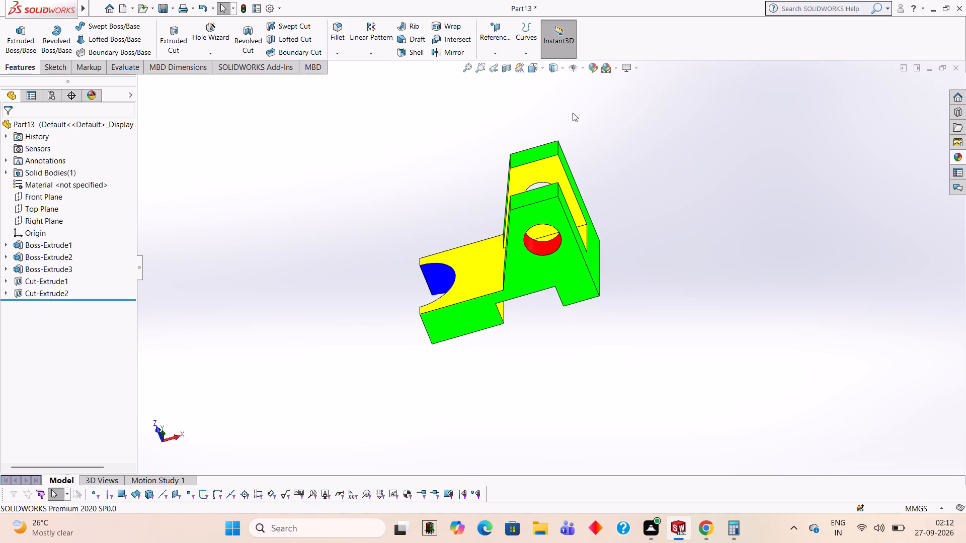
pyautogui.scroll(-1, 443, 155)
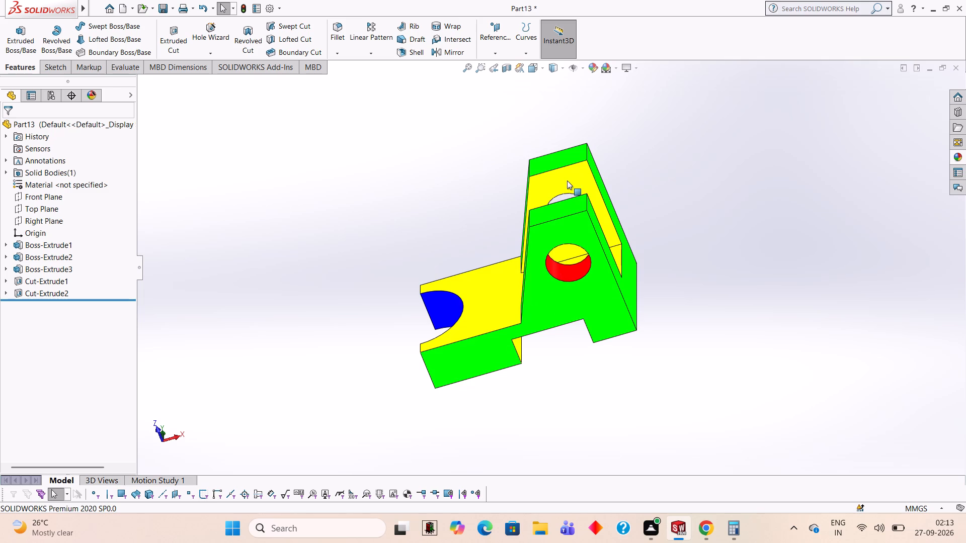
# Examine the finished bracket from several angles, checking the uprights, red holes, blue cutout and underside slot.
pyautogui.moveTo(736, 173); pyautogui.dragTo(744, 229, button='middle')
pyautogui.scroll(-2, 599, 227)
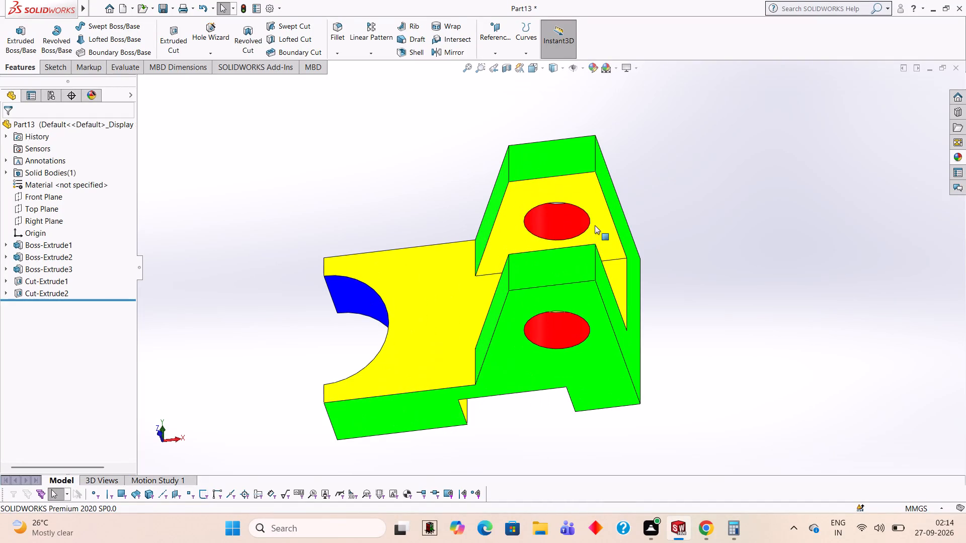
pyautogui.scroll(-2, 489, 214)
pyautogui.scroll(2, 489, 215)
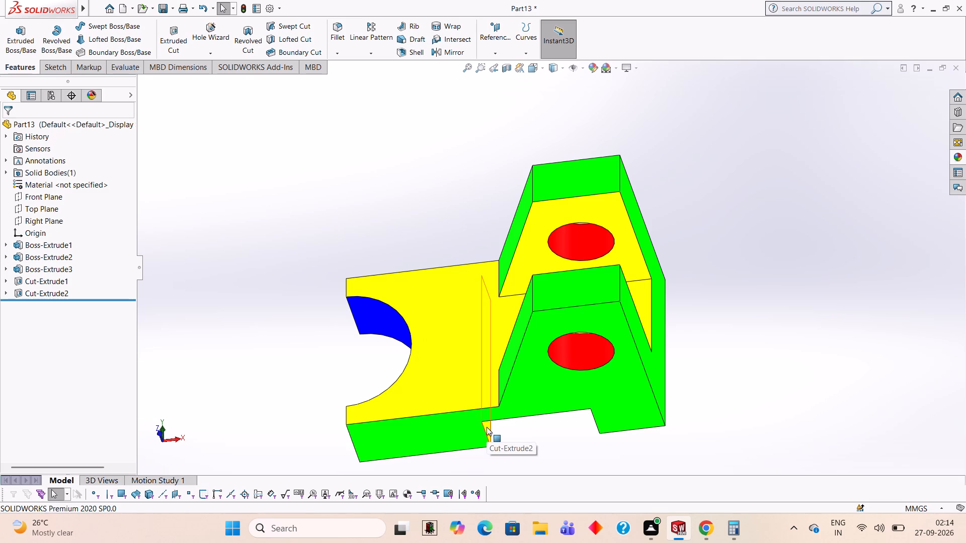
pyautogui.moveTo(694, 199); pyautogui.dragTo(705, 210, button='middle')
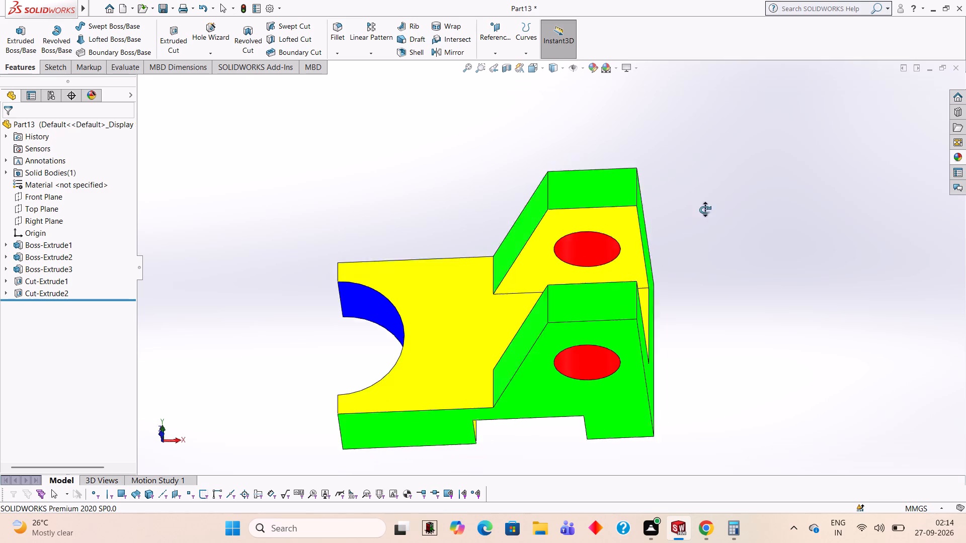
pyautogui.moveTo(705, 210); pyautogui.dragTo(702, 284, button='middle')
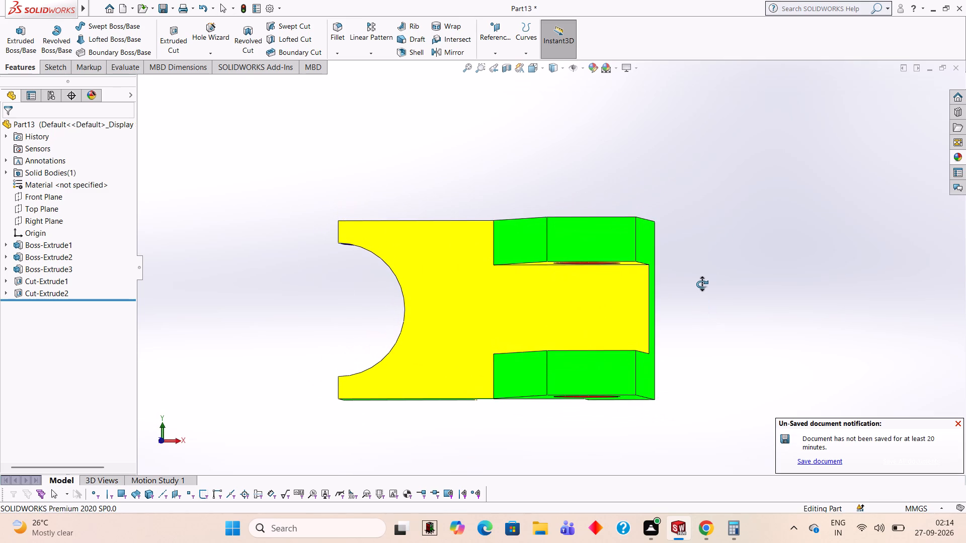
pyautogui.moveTo(702, 284); pyautogui.dragTo(718, 289, button='middle')
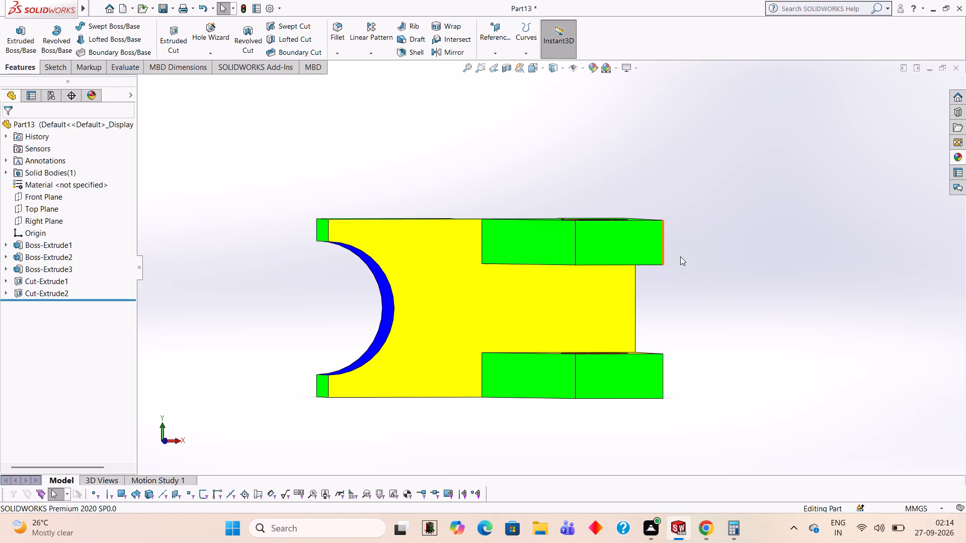
pyautogui.moveTo(696, 213); pyautogui.dragTo(704, 229, button='middle')
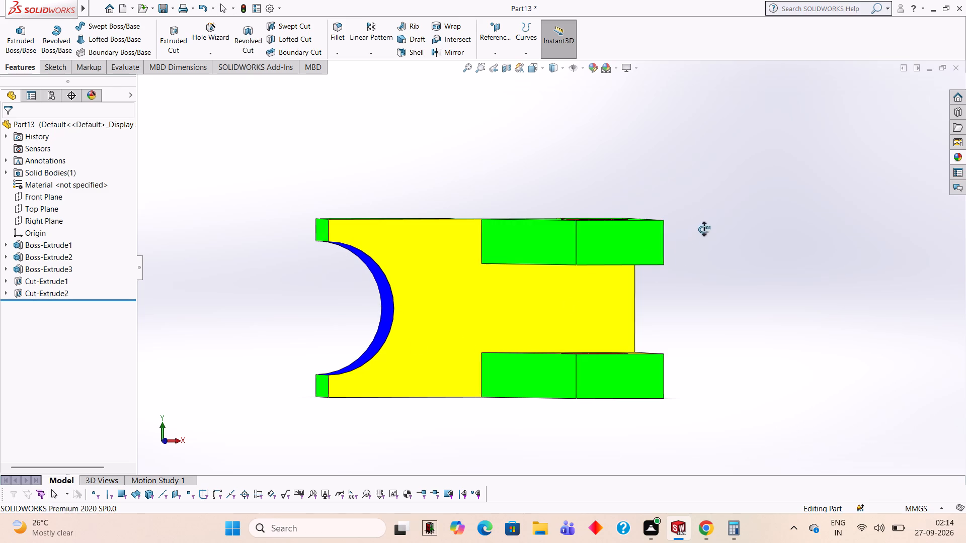
pyautogui.moveTo(704, 229); pyautogui.dragTo(703, 292, button='middle')
pyautogui.moveTo(749, 320); pyautogui.dragTo(682, 286, button='middle')
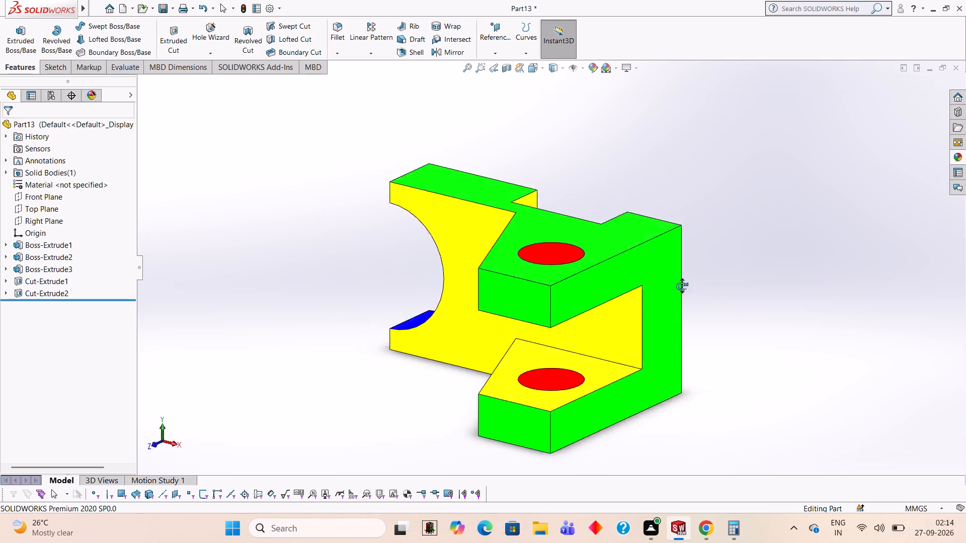
pyautogui.moveTo(682, 286); pyautogui.dragTo(704, 189, button='middle')
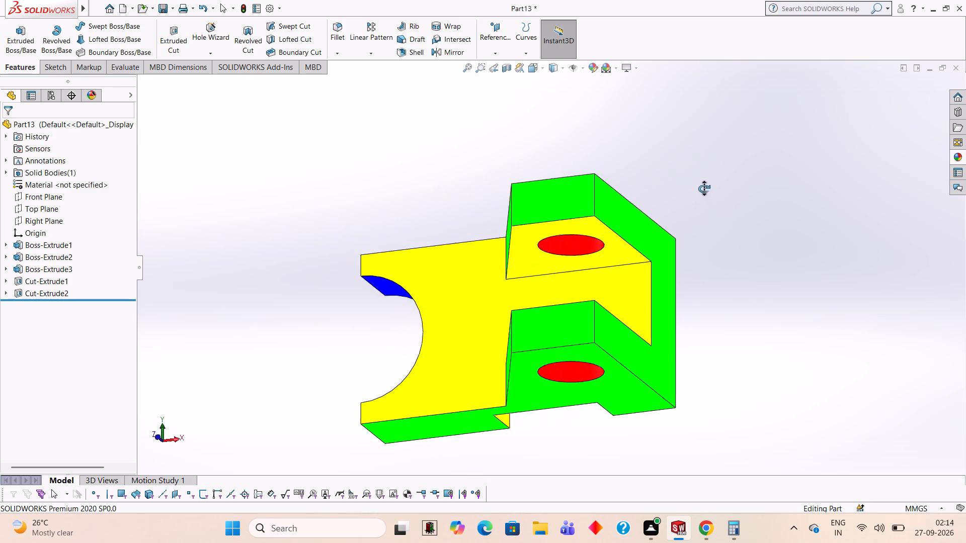
pyautogui.moveTo(704, 189); pyautogui.dragTo(708, 165, button='middle')
pyautogui.moveTo(705, 291); pyautogui.dragTo(712, 259, button='middle')
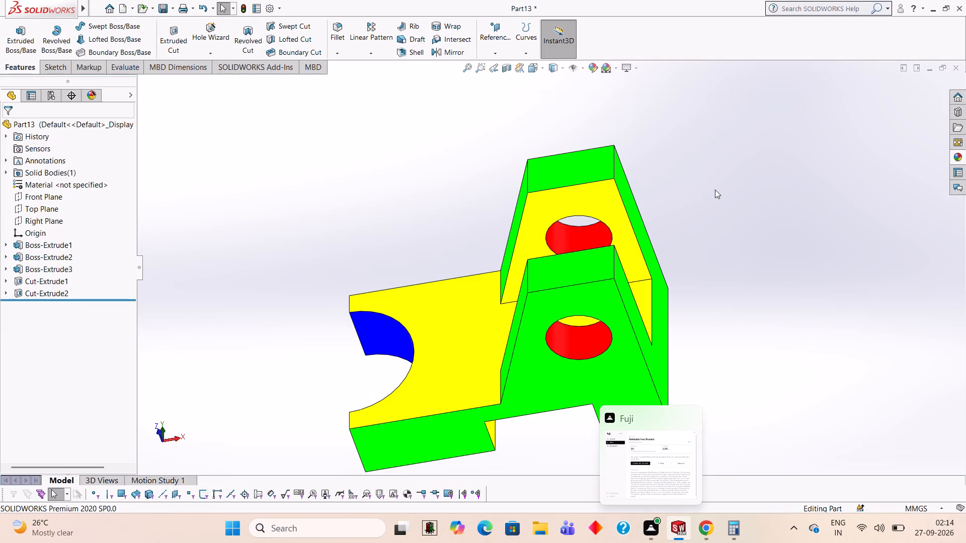
# Save the part in the Documents folder under the file name 1004.
pyautogui.hotkey('ctrl', 's')
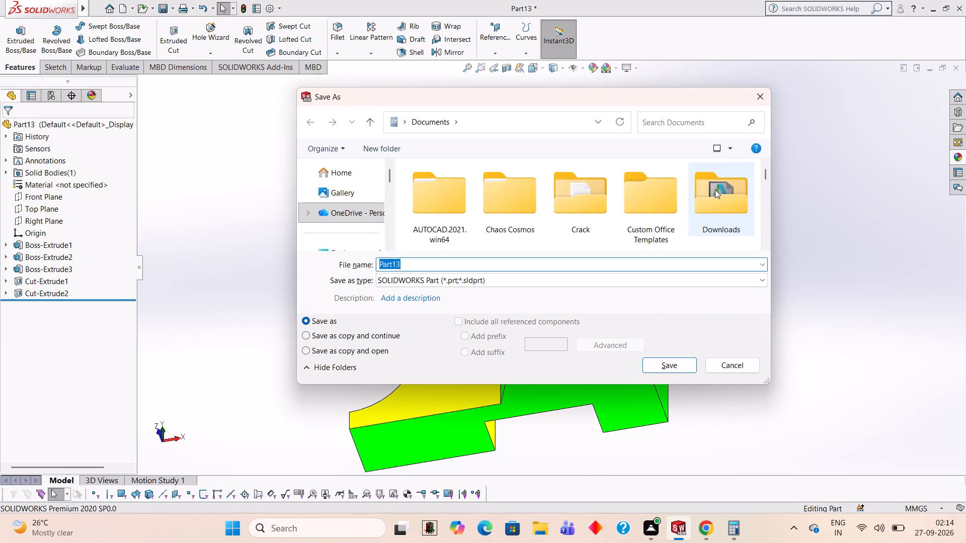
pyautogui.write('1004')
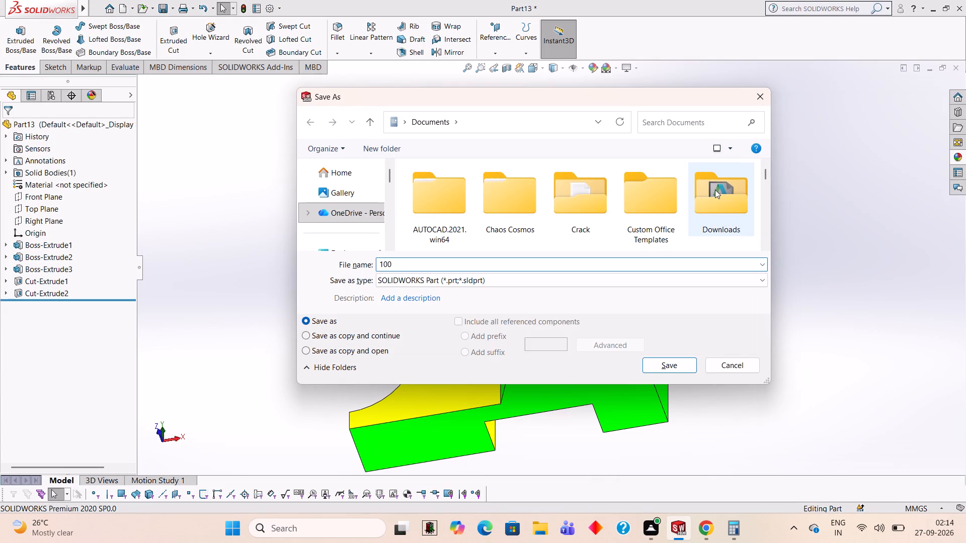
pyautogui.press('Return')
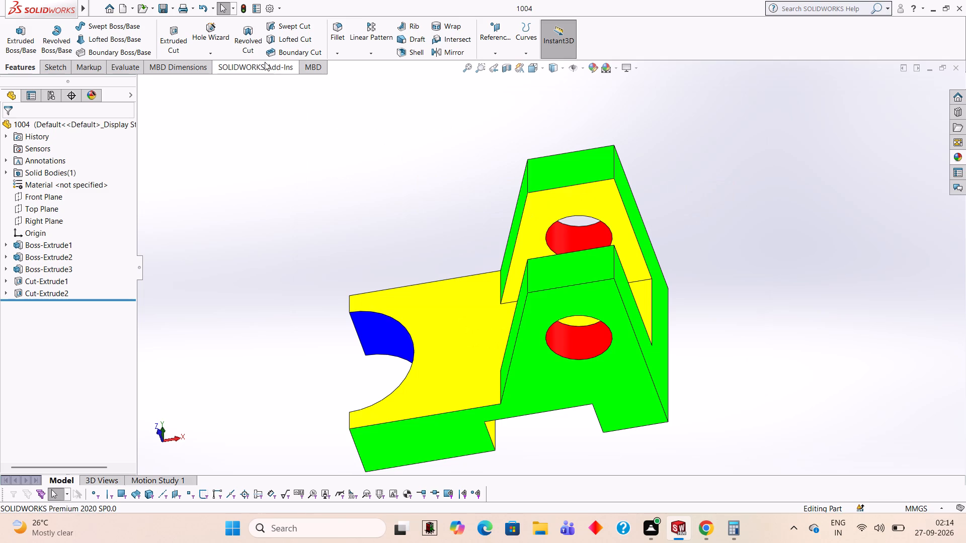
# Save a copy of the part as an Adobe PDF file named 1004 in the Documents folder.
pyautogui.click(173, 7)
pyautogui.click(183, 33)
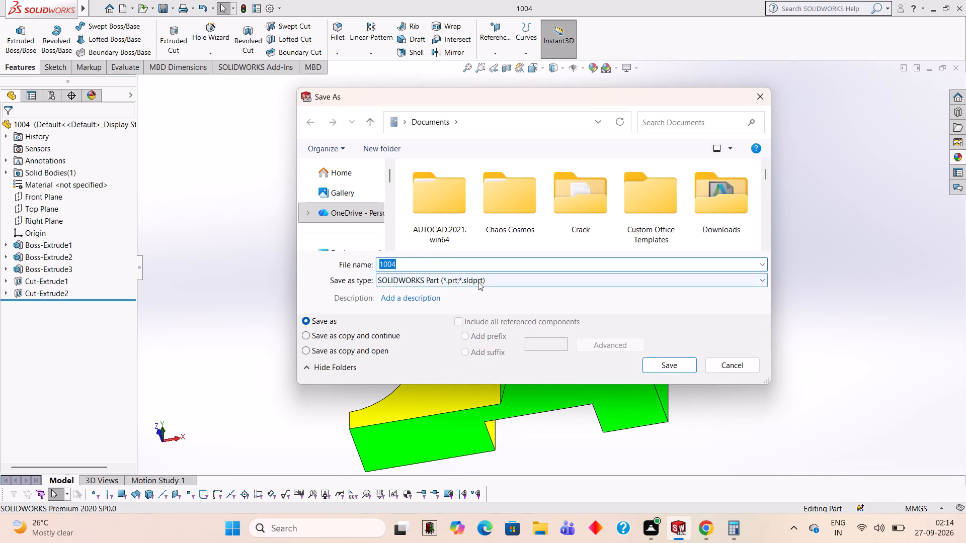
pyautogui.click(478, 282)
pyautogui.click(435, 78)
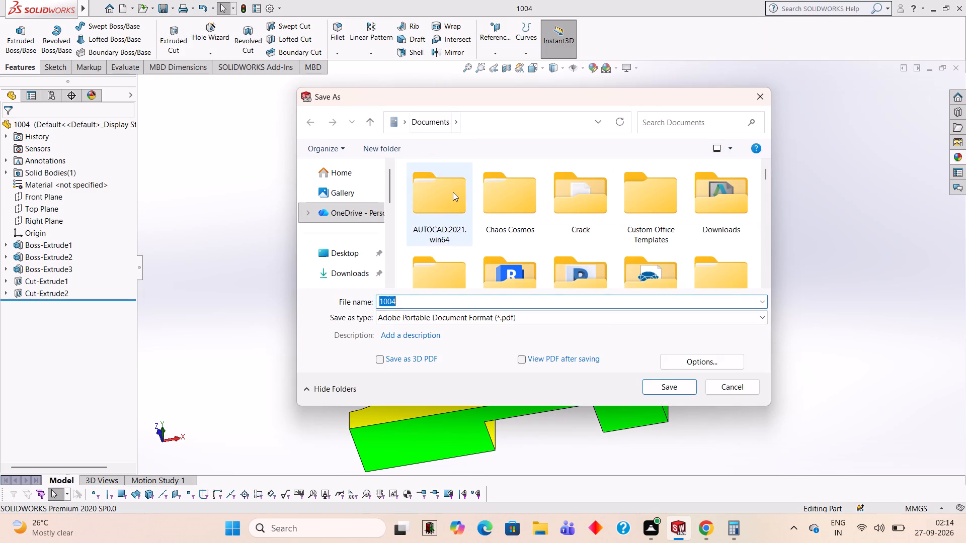
pyautogui.click(687, 390)
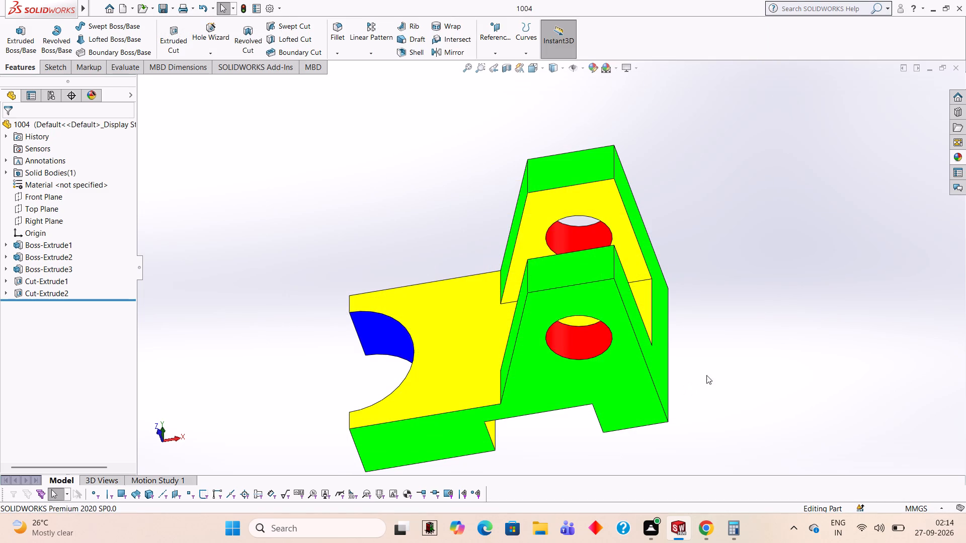